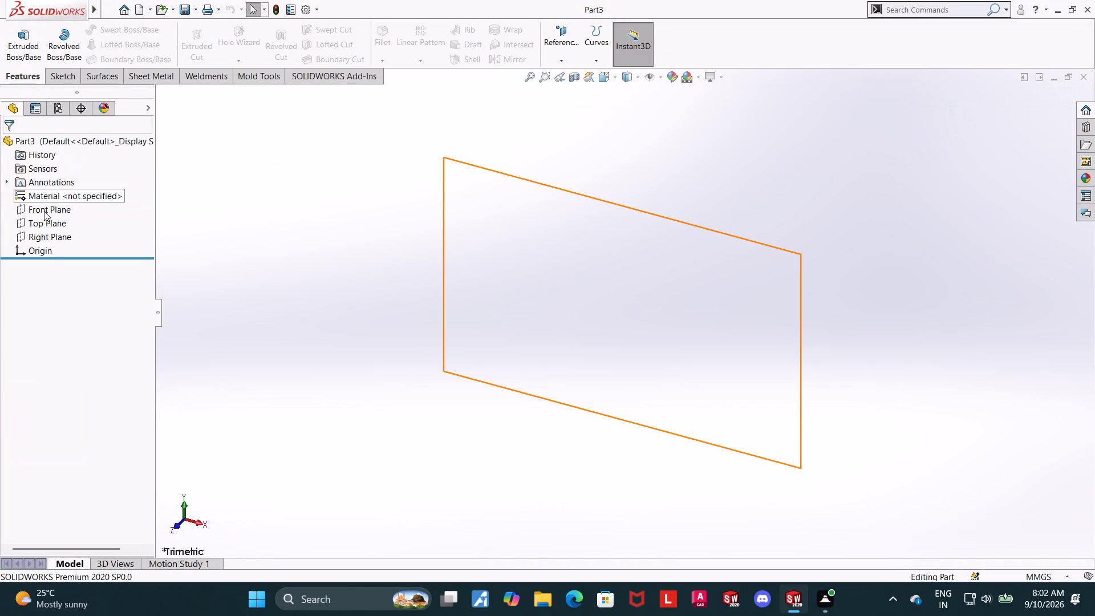
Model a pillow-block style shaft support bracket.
Start a new sketch on the Top Plane.
click(46, 224)
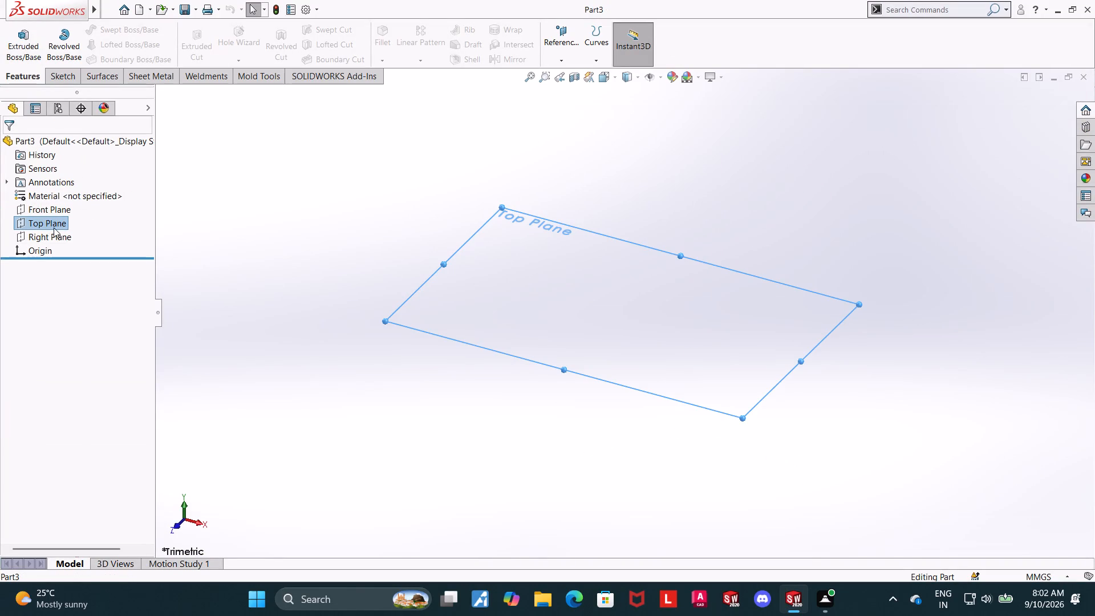
click(53, 224)
click(66, 203)
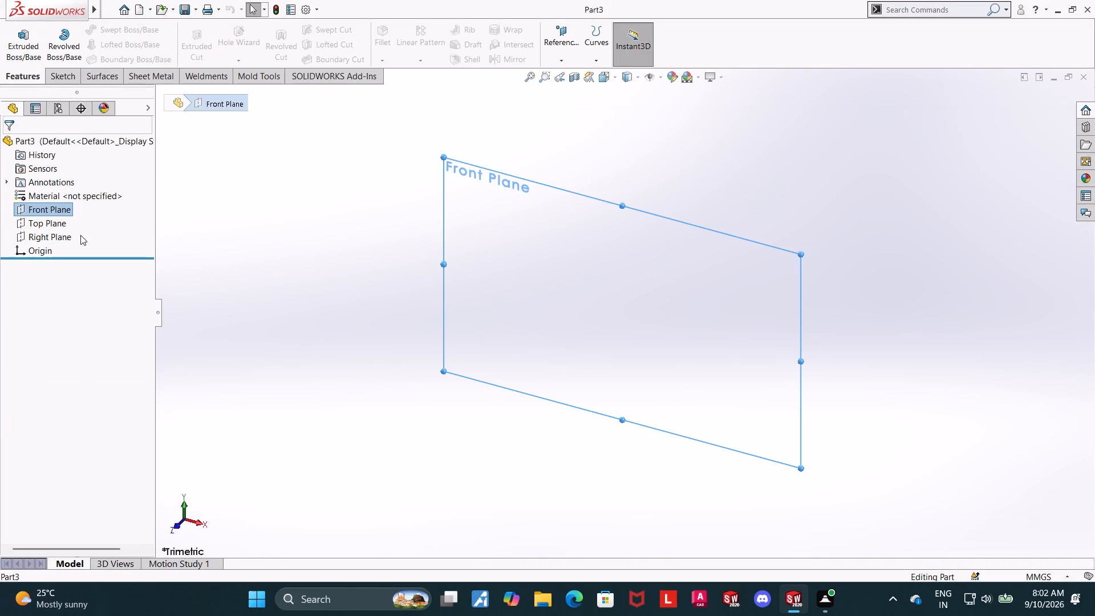
click(56, 224)
click(66, 210)
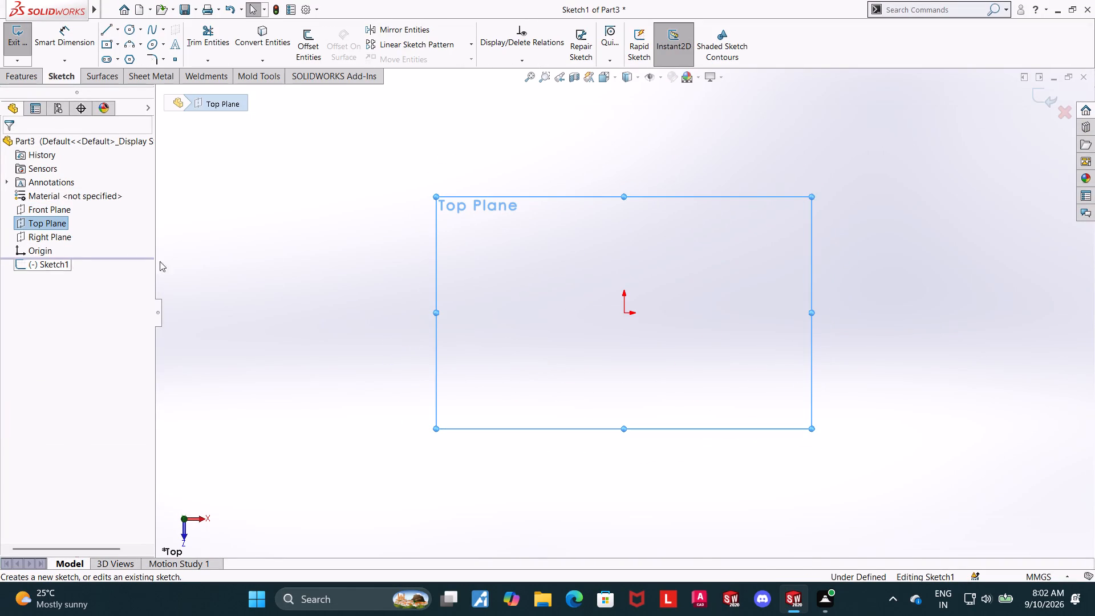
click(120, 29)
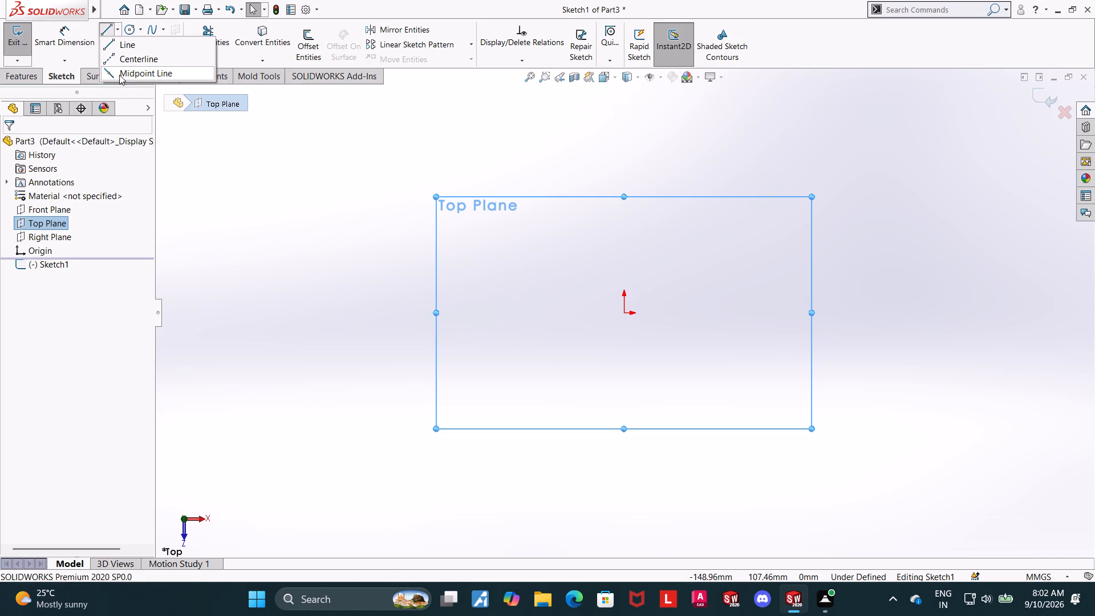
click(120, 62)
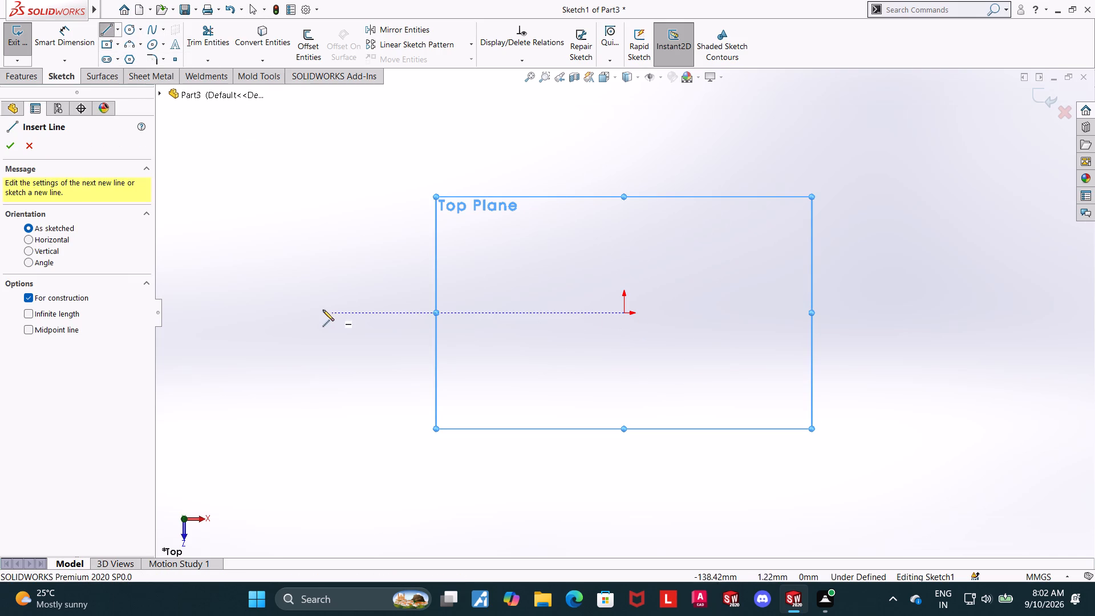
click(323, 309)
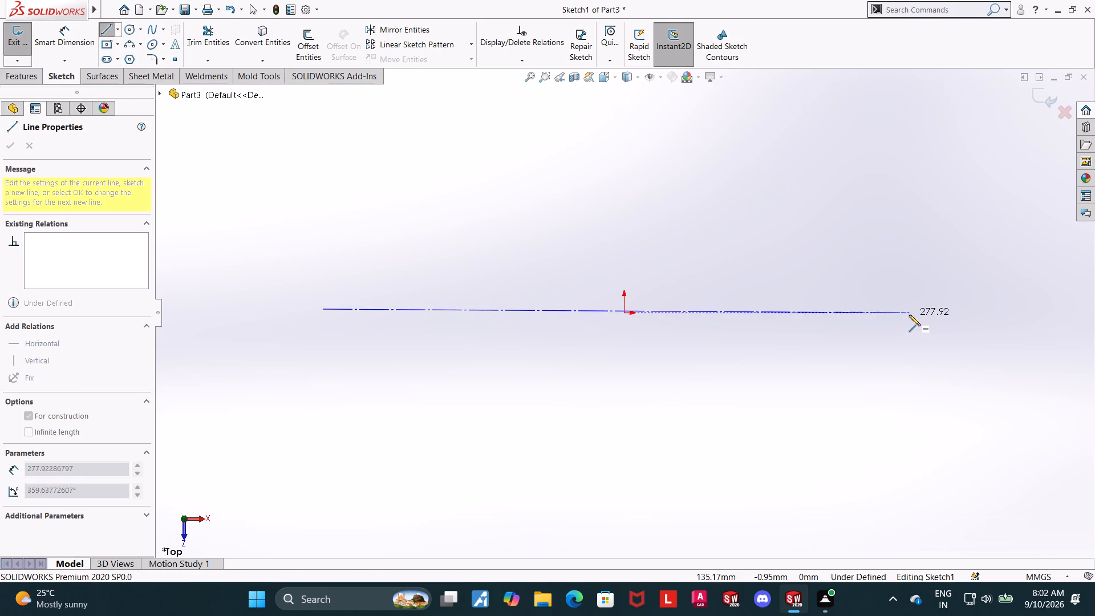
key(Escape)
Draw a horizontal centerline through the origin and stretch its ends to about 254 mm overall.
click(117, 33)
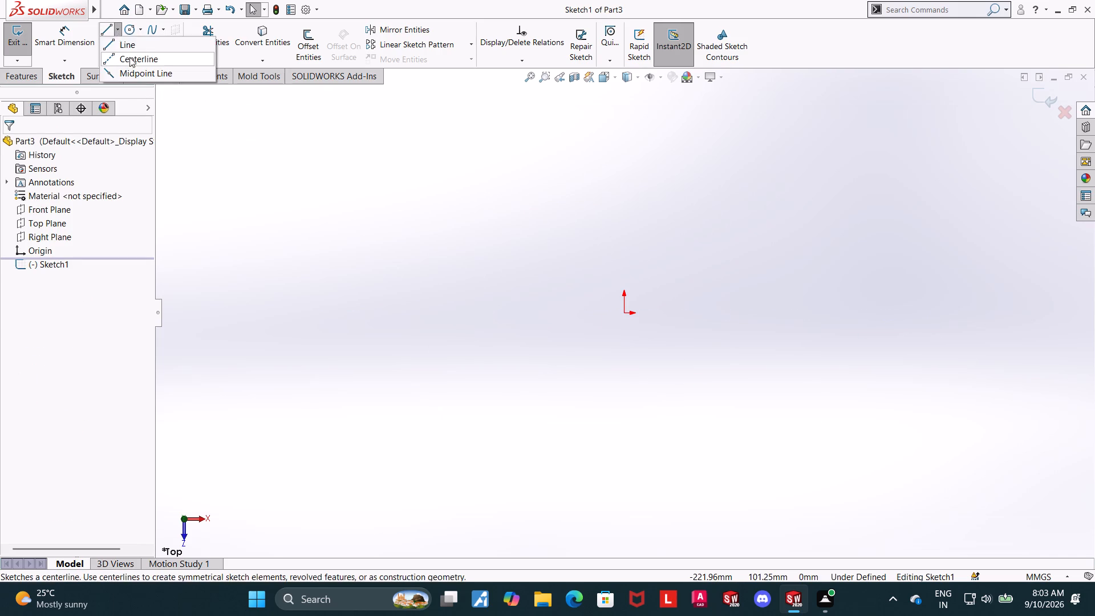
click(130, 59)
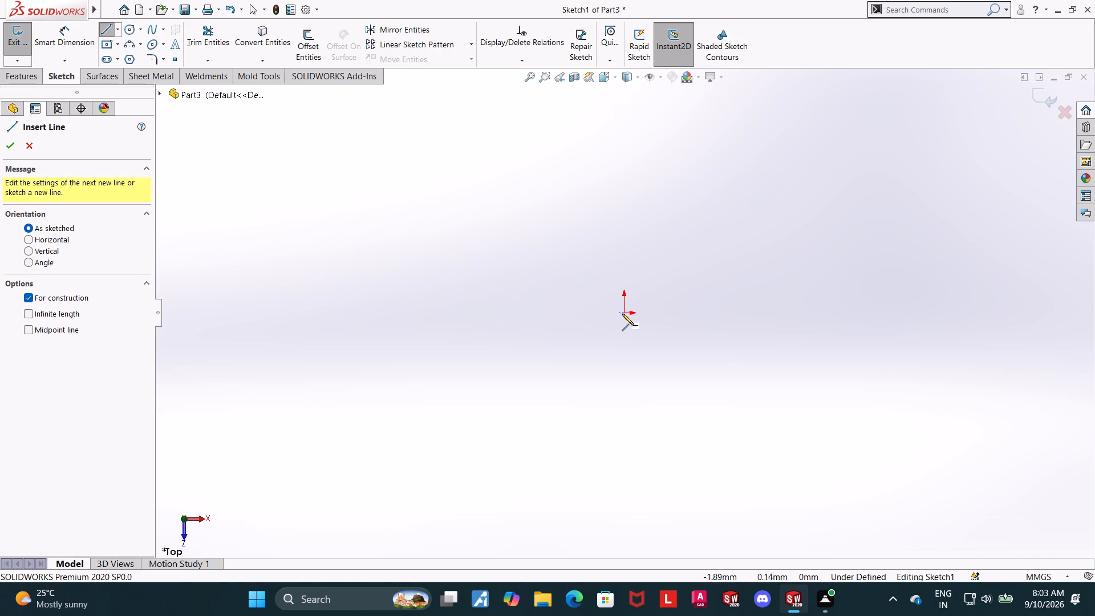
click(444, 314)
click(816, 314)
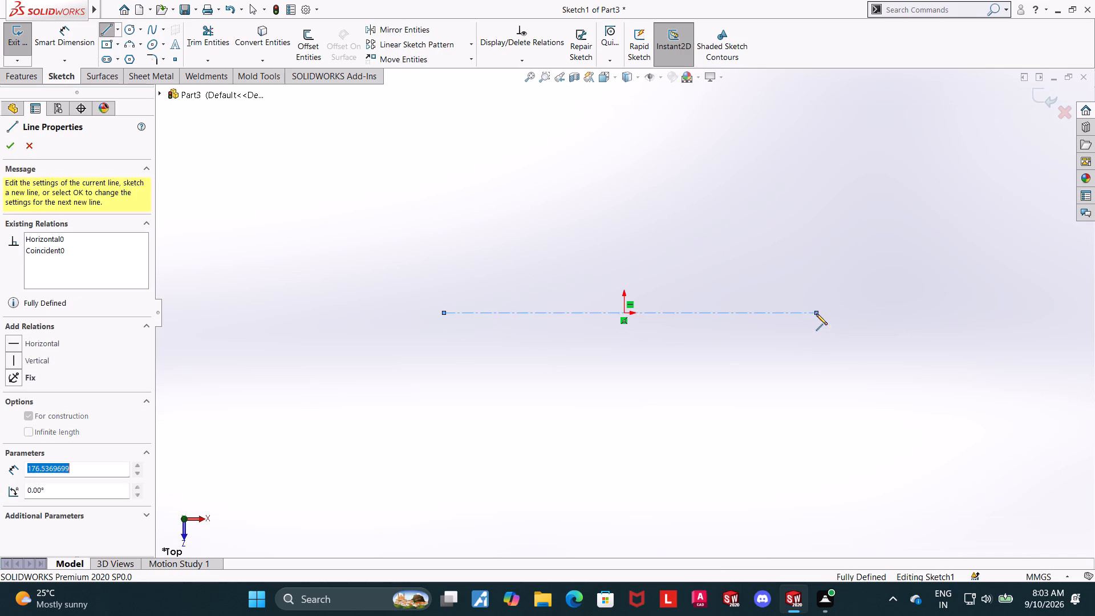
key(Escape)
drag(441, 315, 367, 302)
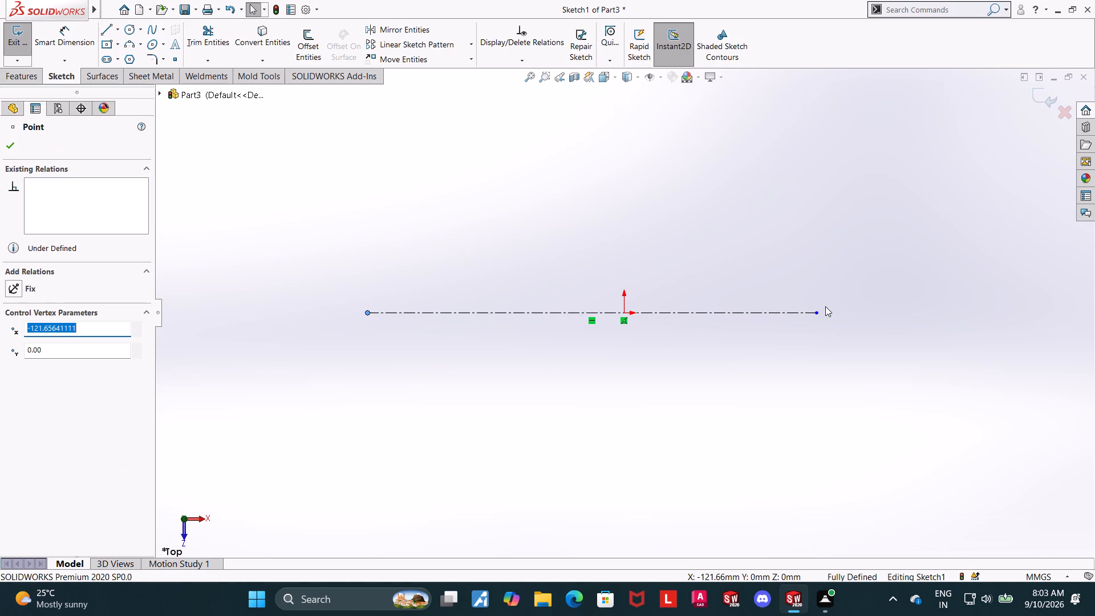
drag(818, 311, 858, 313)
click(858, 313)
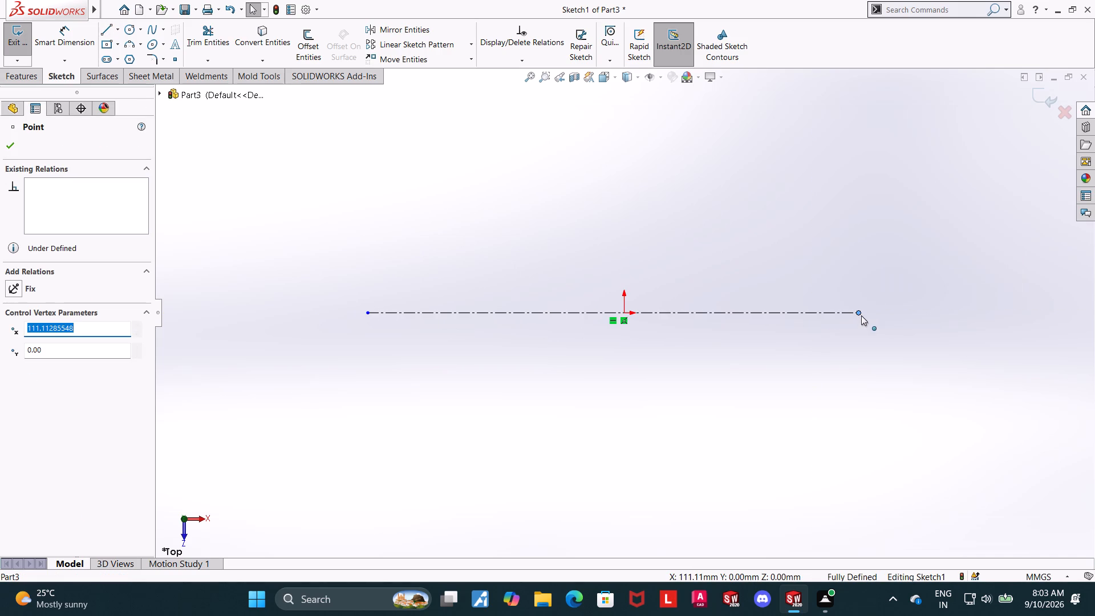
drag(860, 312, 903, 313)
key(Escape)
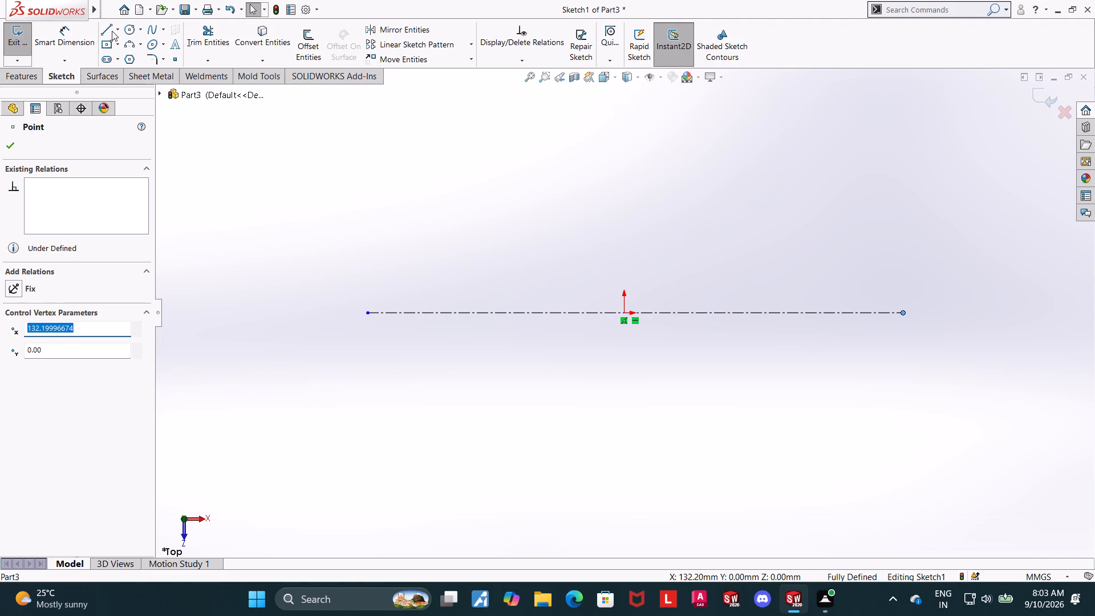
Draw a vertical centerline through the origin and stretch its ends to about 204 mm overall.
click(117, 32)
click(119, 62)
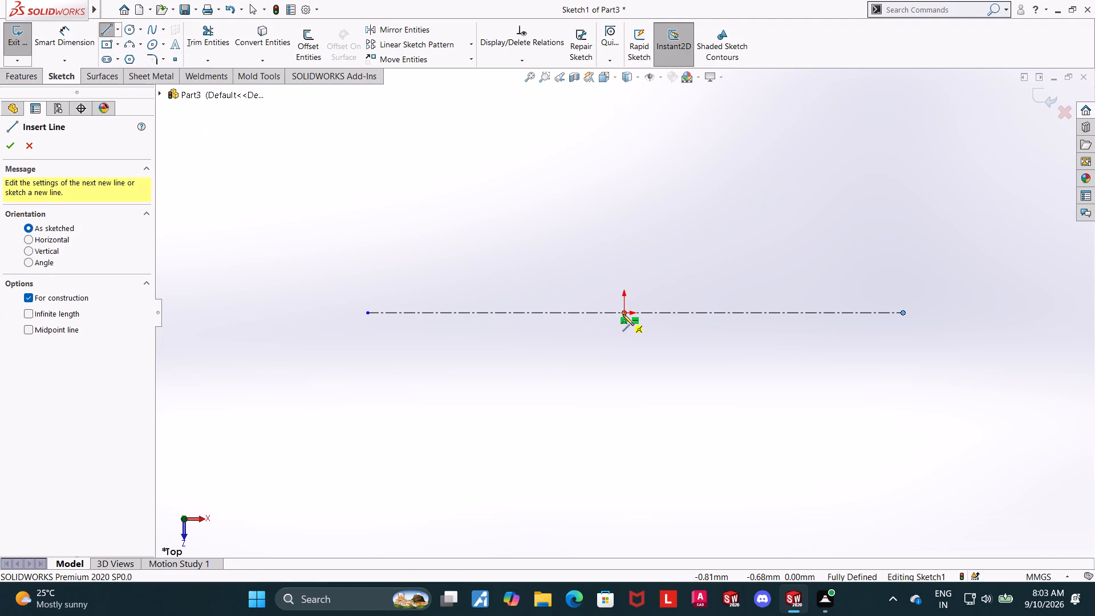
click(624, 482)
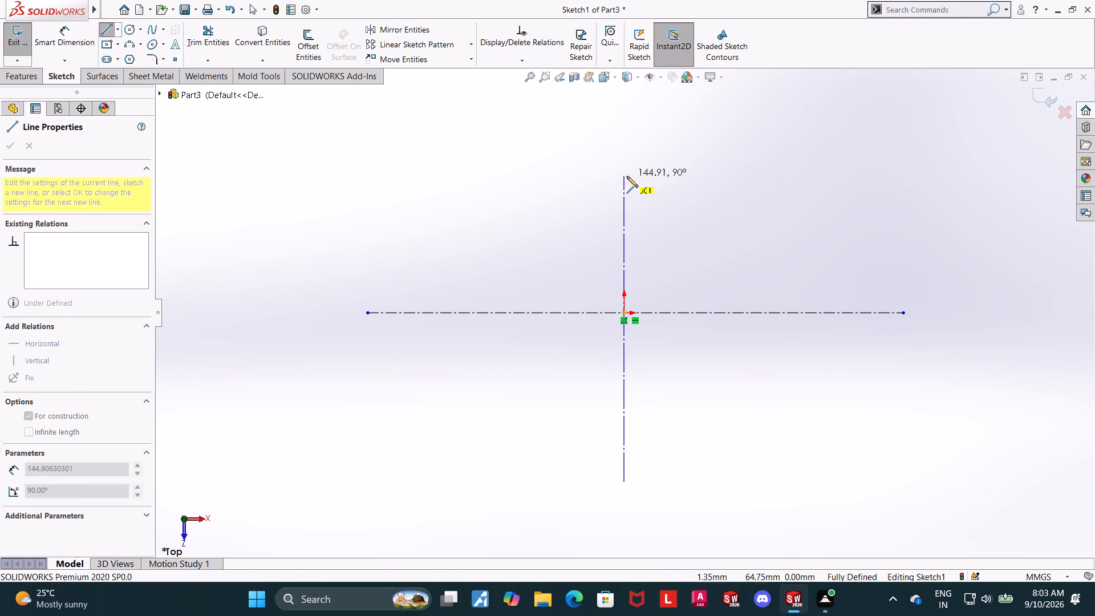
click(627, 176)
key(Escape)
drag(625, 177, 627, 91)
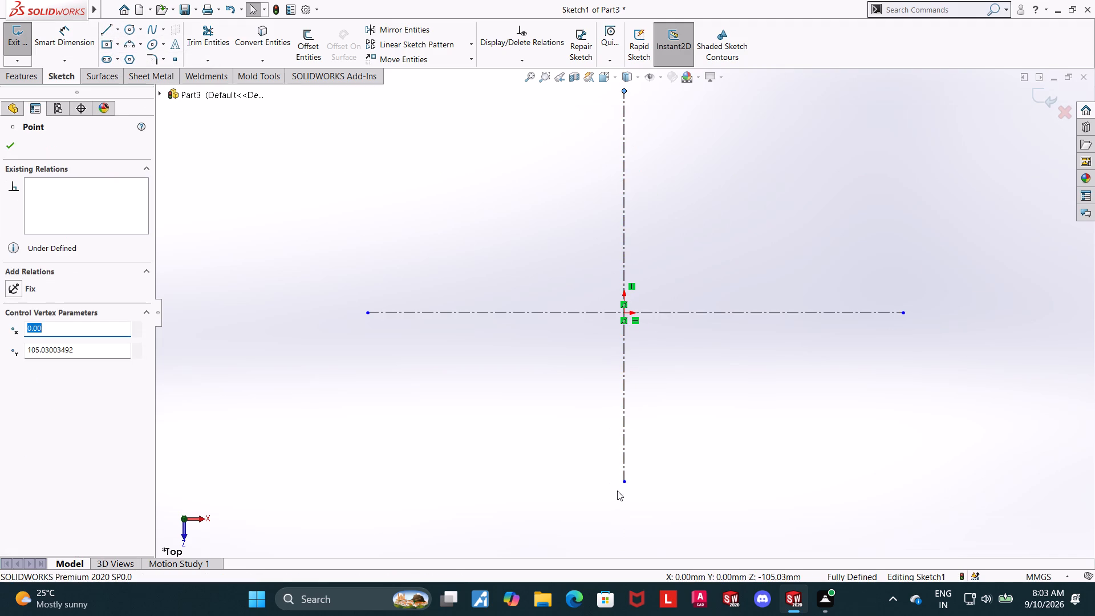
drag(625, 484, 627, 521)
key(Escape)
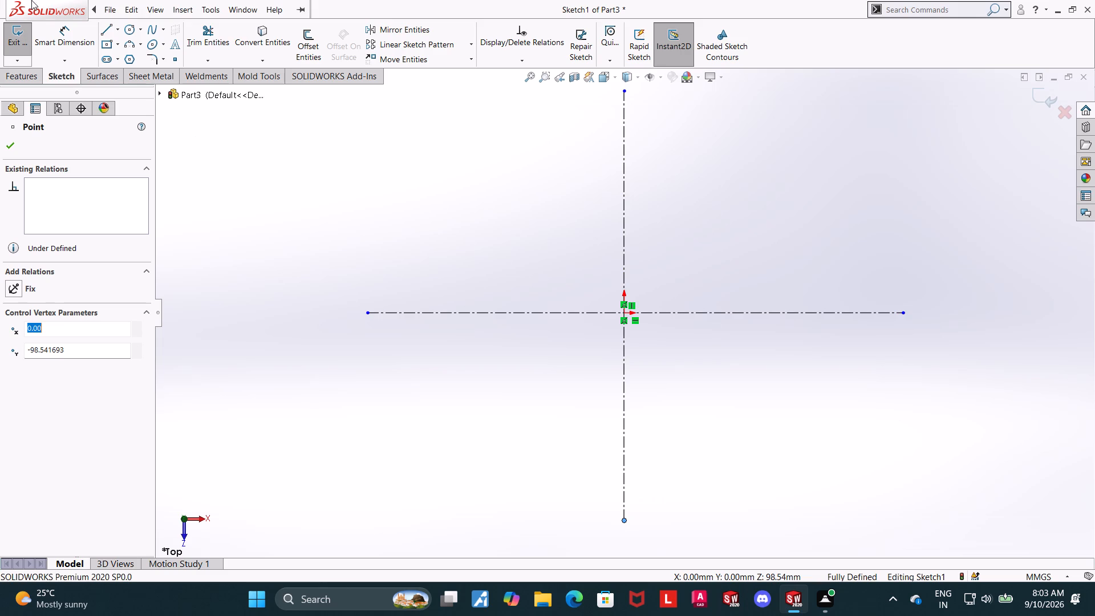
Sketch a three-sided open rectangular profile above the horizontal centerline, about 145 mm wide and 46 mm tall, with both sides ending on it.
click(102, 29)
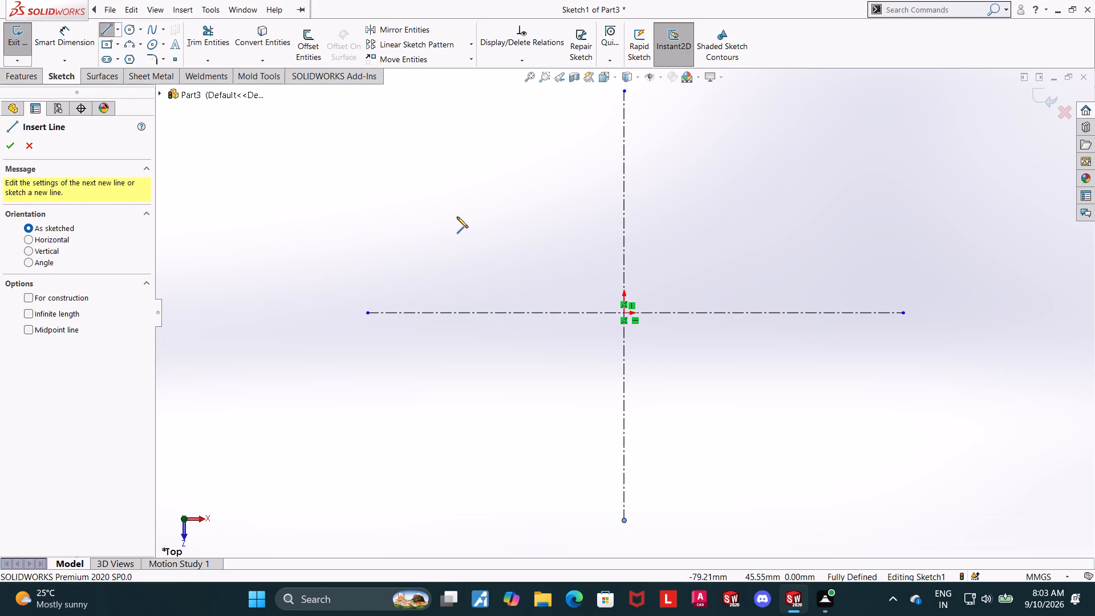
click(457, 217)
click(456, 311)
key(Escape)
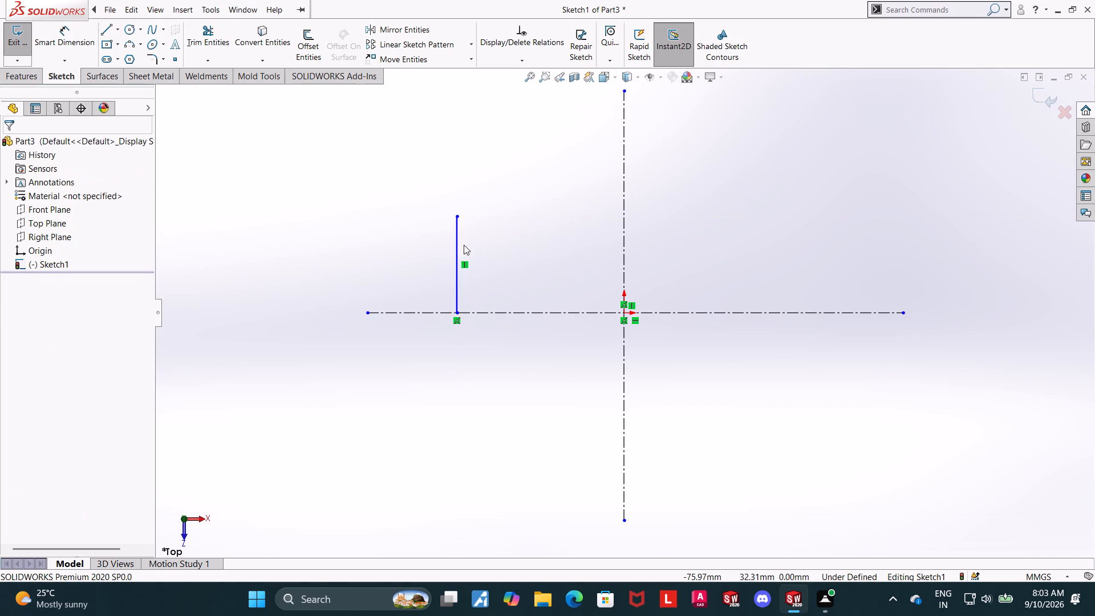
click(103, 26)
click(458, 214)
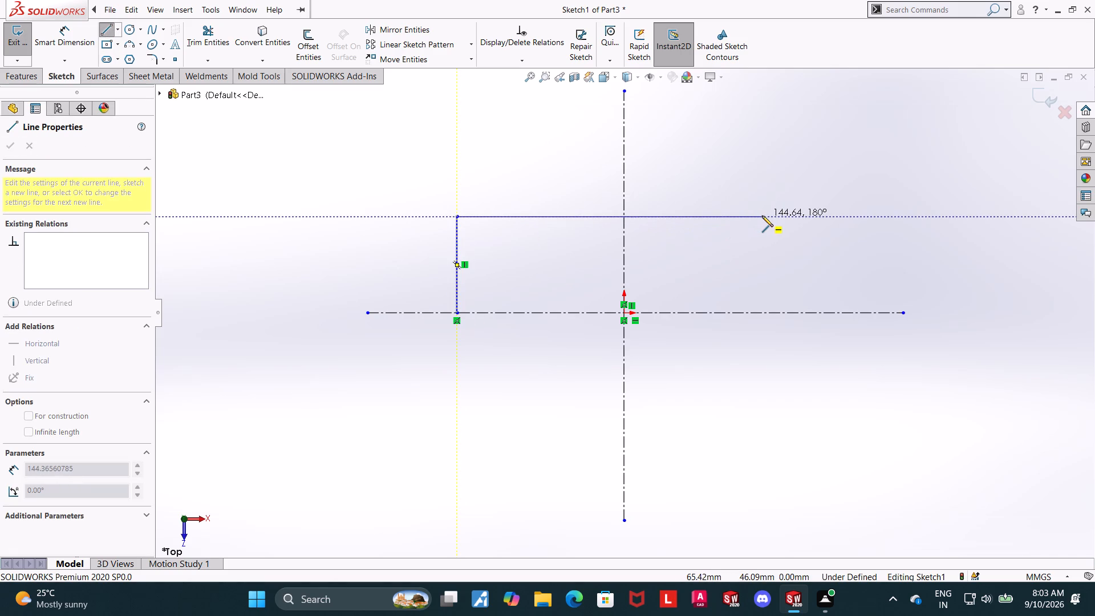
click(763, 216)
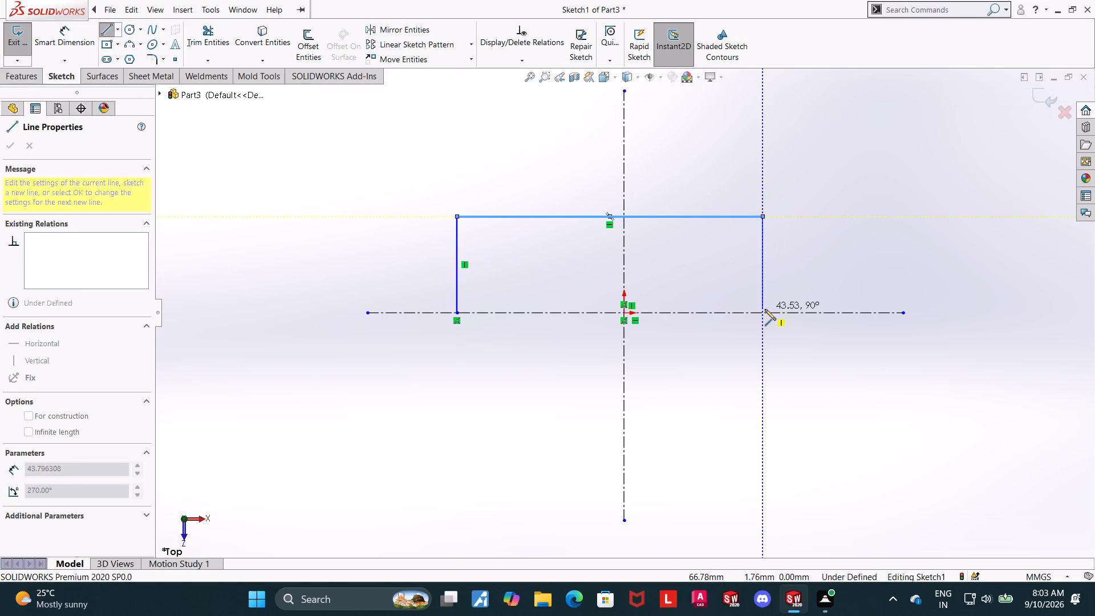
click(765, 311)
key(Escape)
key(Escape)
key(Escape)
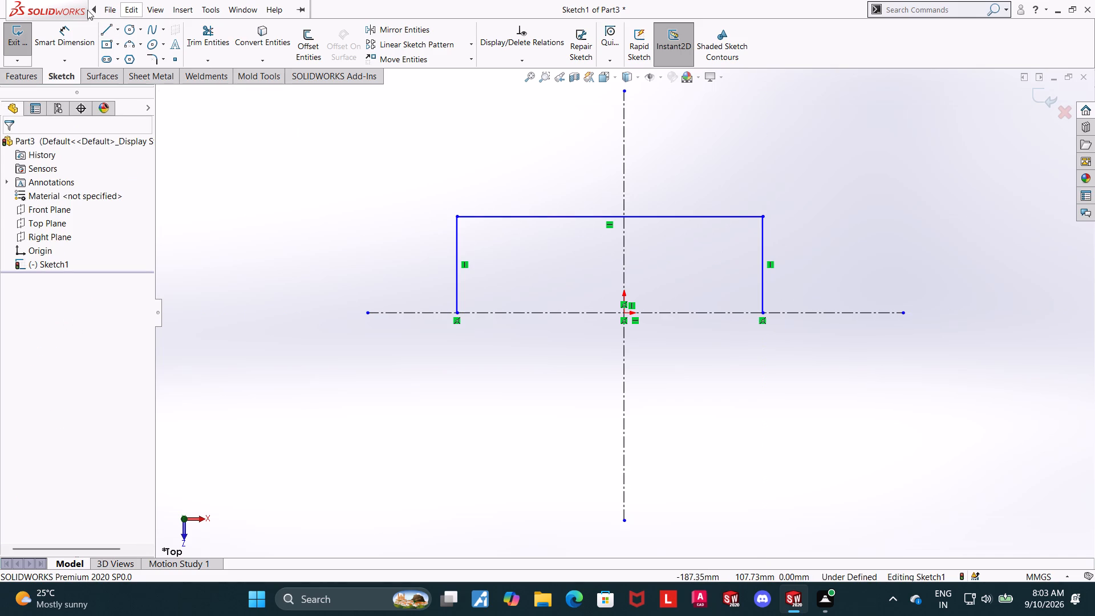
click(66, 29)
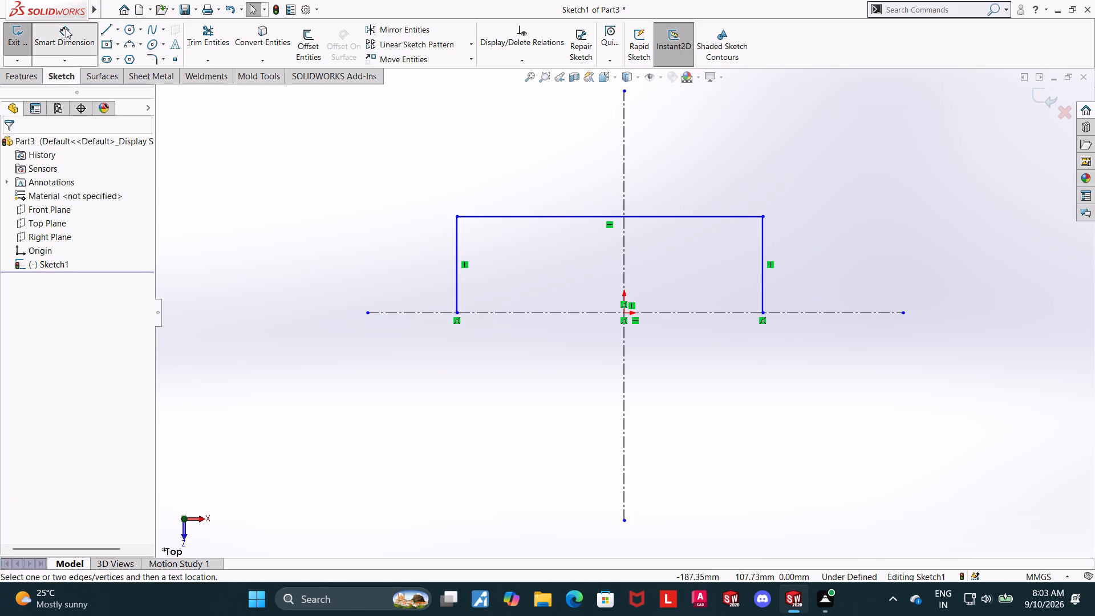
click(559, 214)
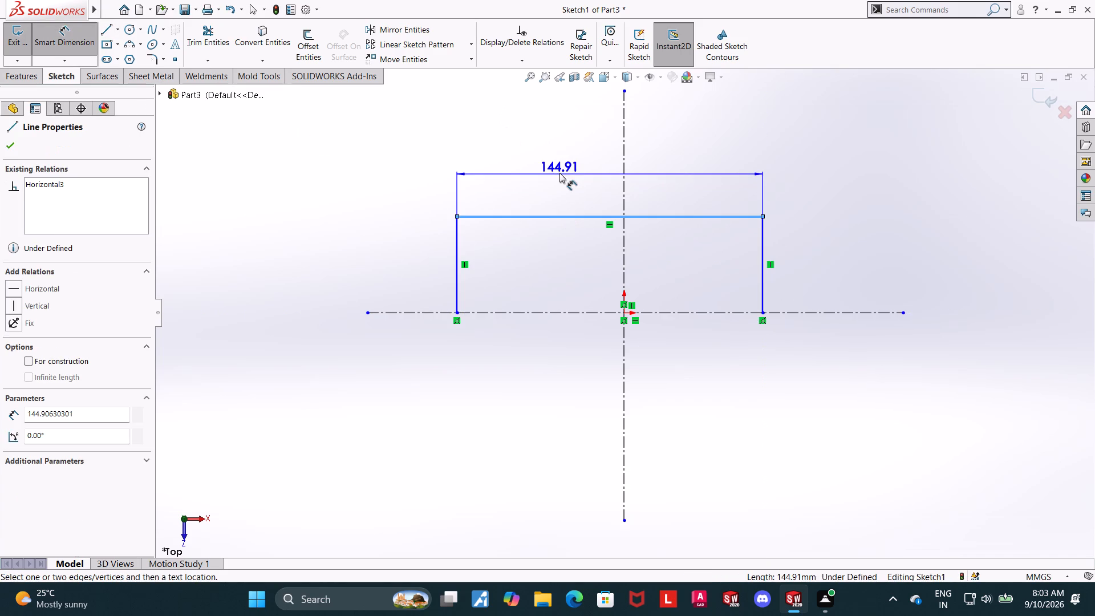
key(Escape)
Dimension the profile's left side 36 mm from the vertical centerline.
click(52, 33)
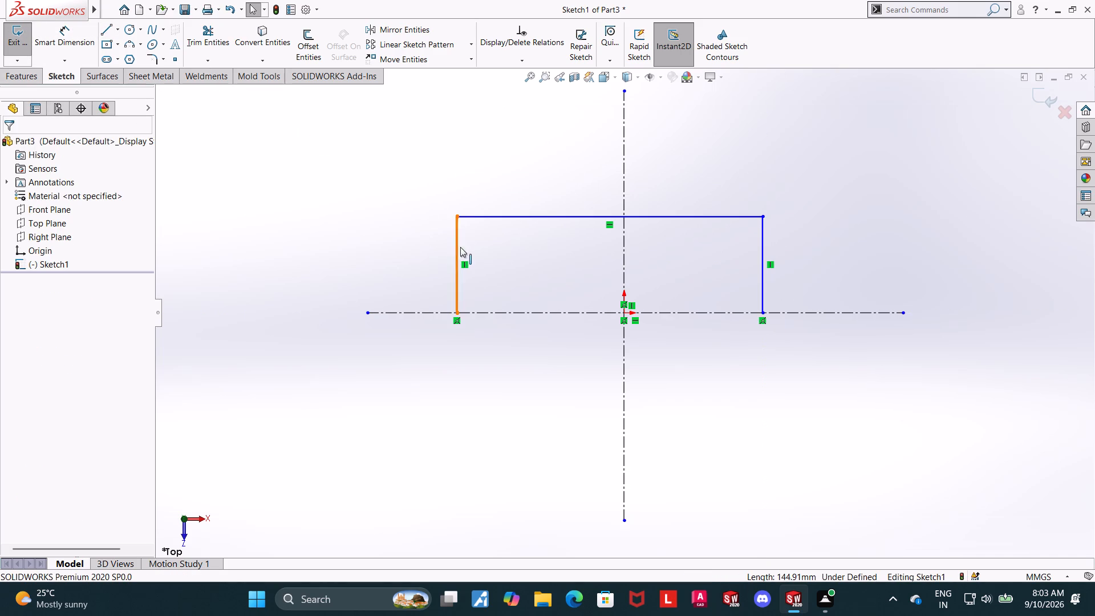
click(57, 33)
click(463, 231)
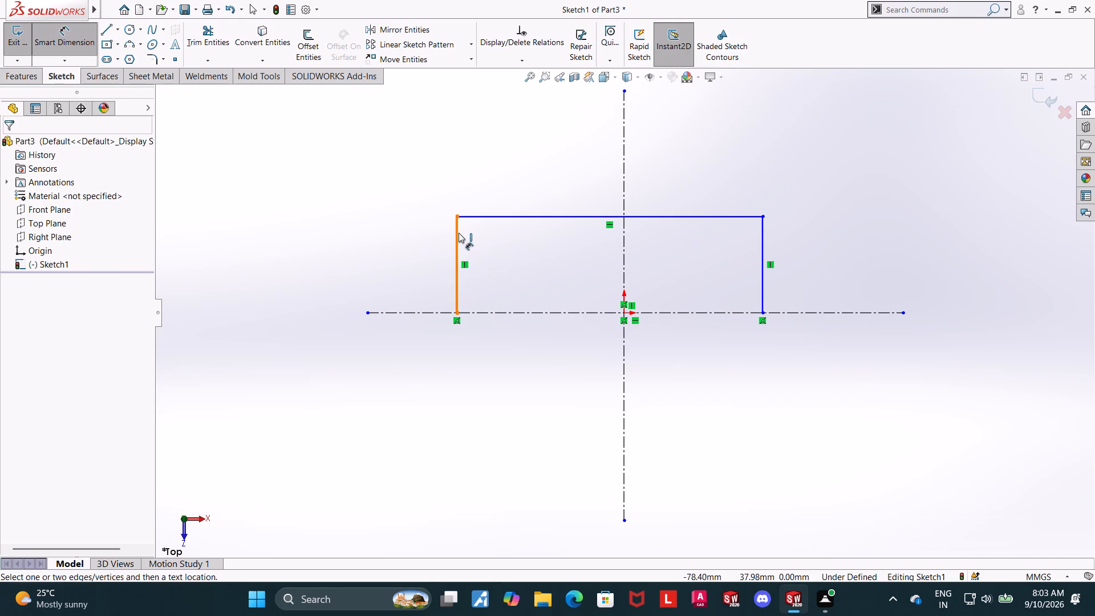
click(459, 233)
click(624, 169)
click(526, 157)
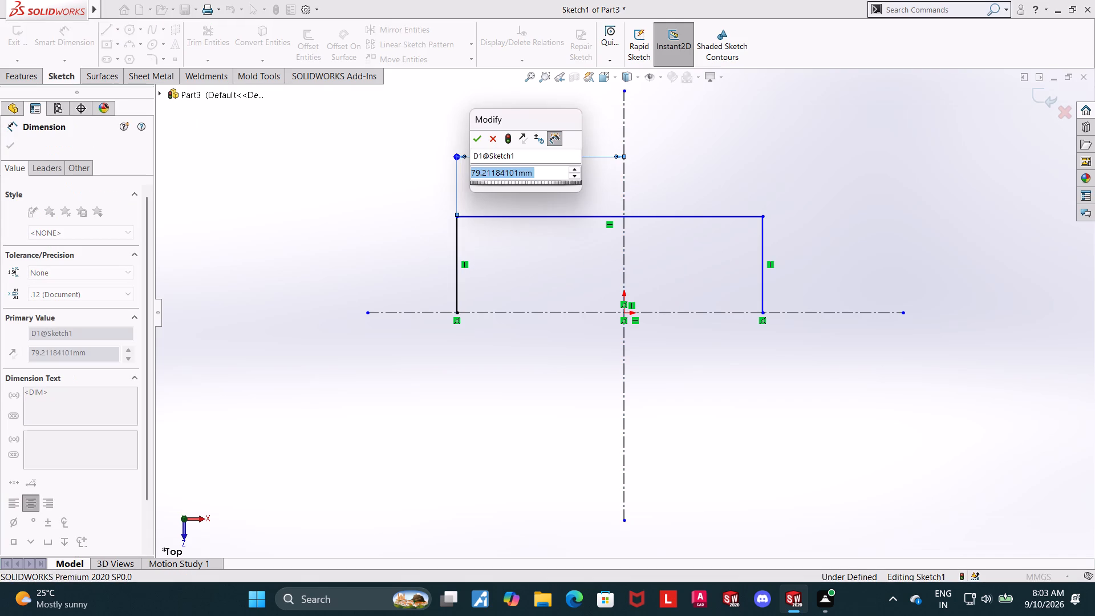
text(72/2)
key(Return)
key(Escape)
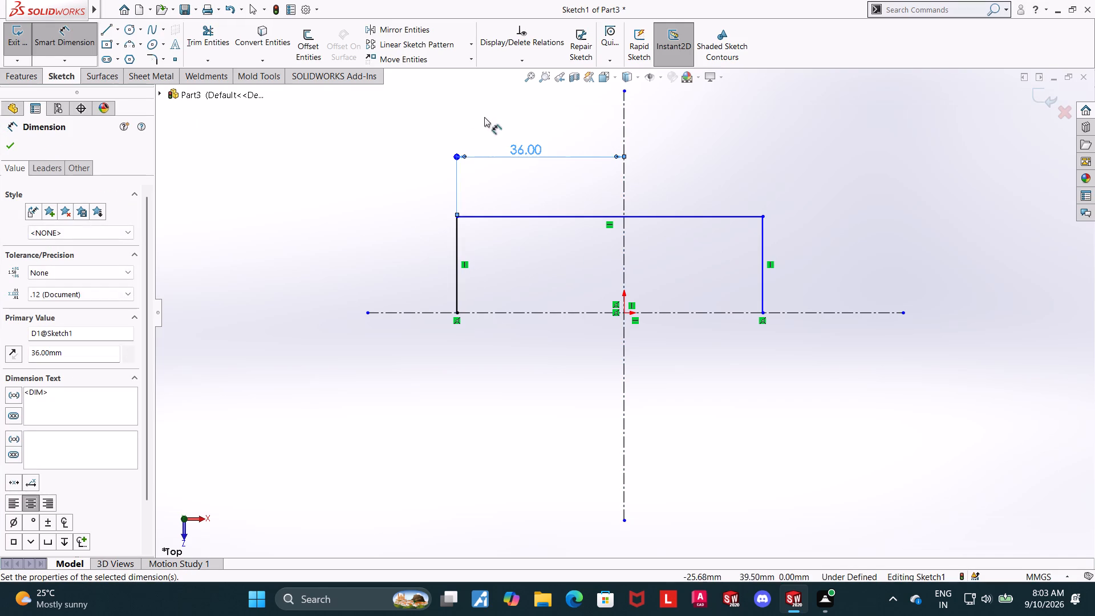
key(Escape)
key(Escape)
Dimension the profile's right side 36 mm from the vertical centerline.
click(60, 35)
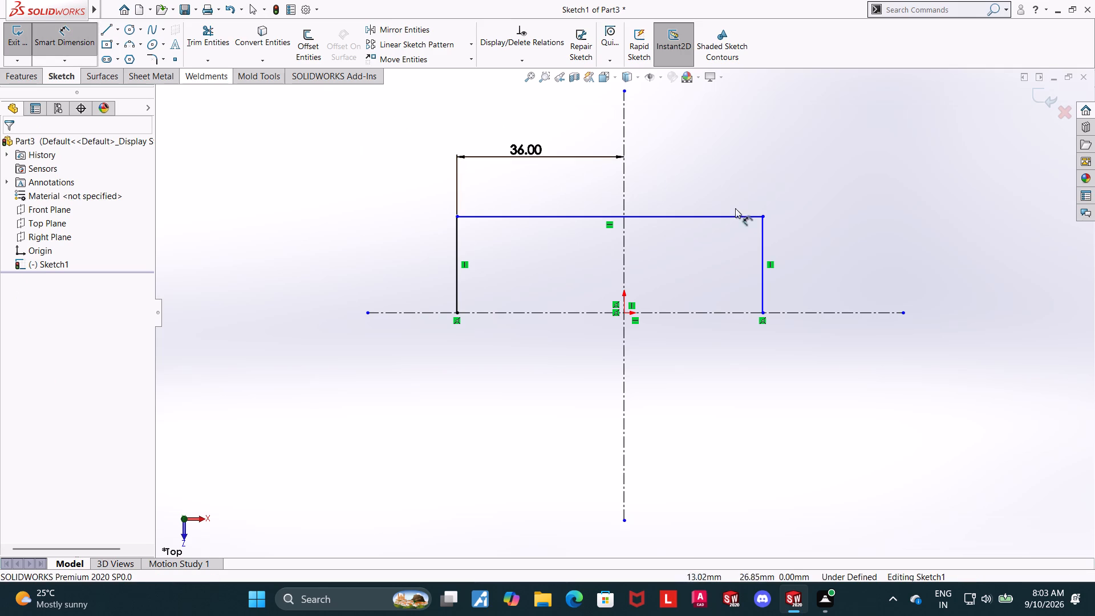
click(761, 284)
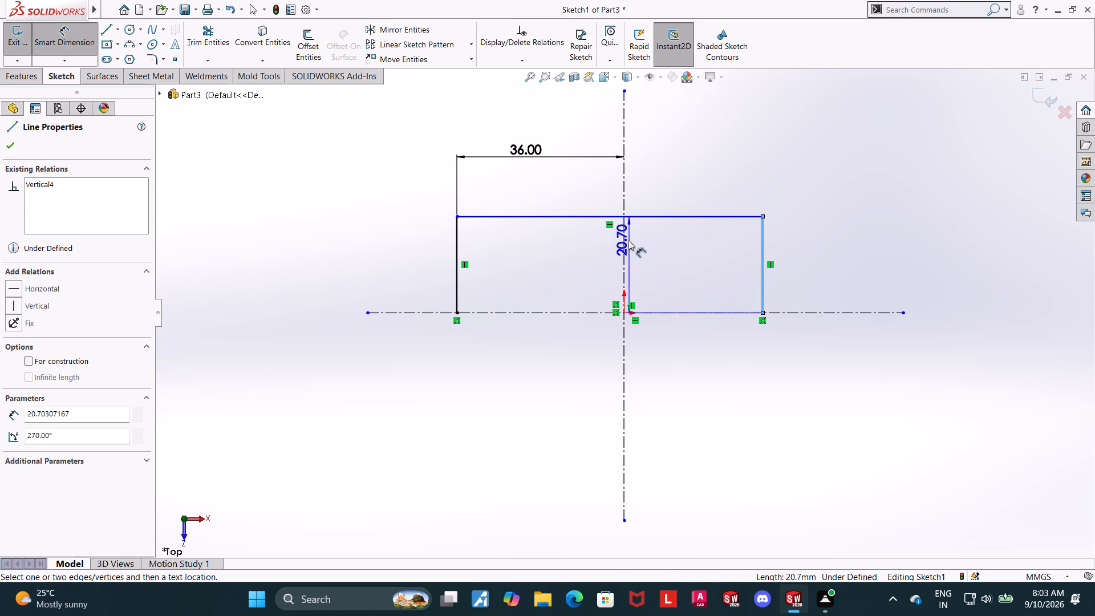
click(626, 240)
click(672, 180)
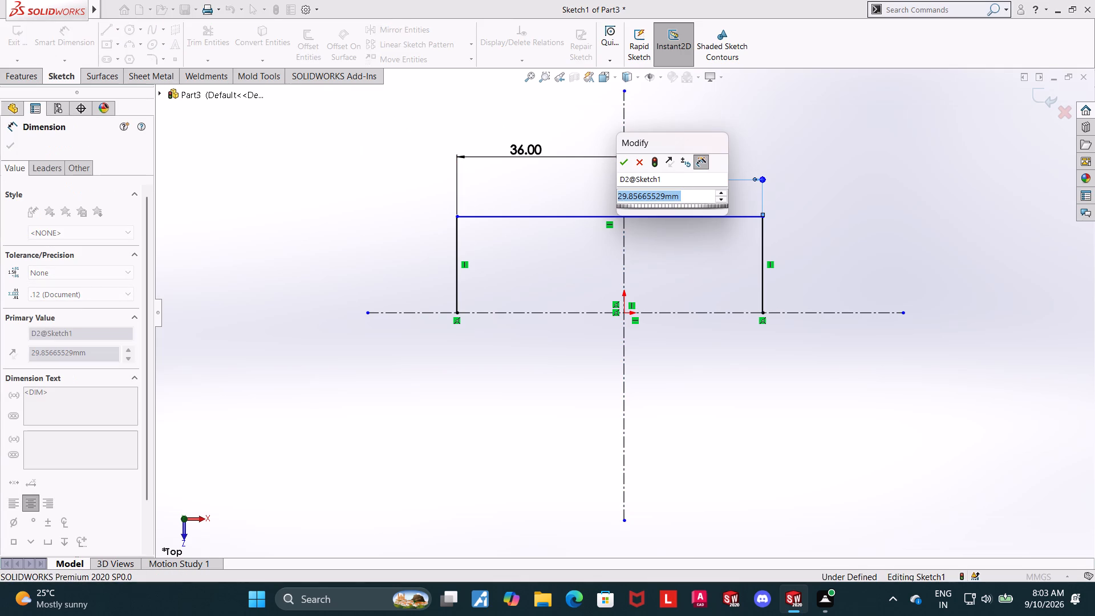
text(36)
key(Return)
key(Escape)
key(Escape)
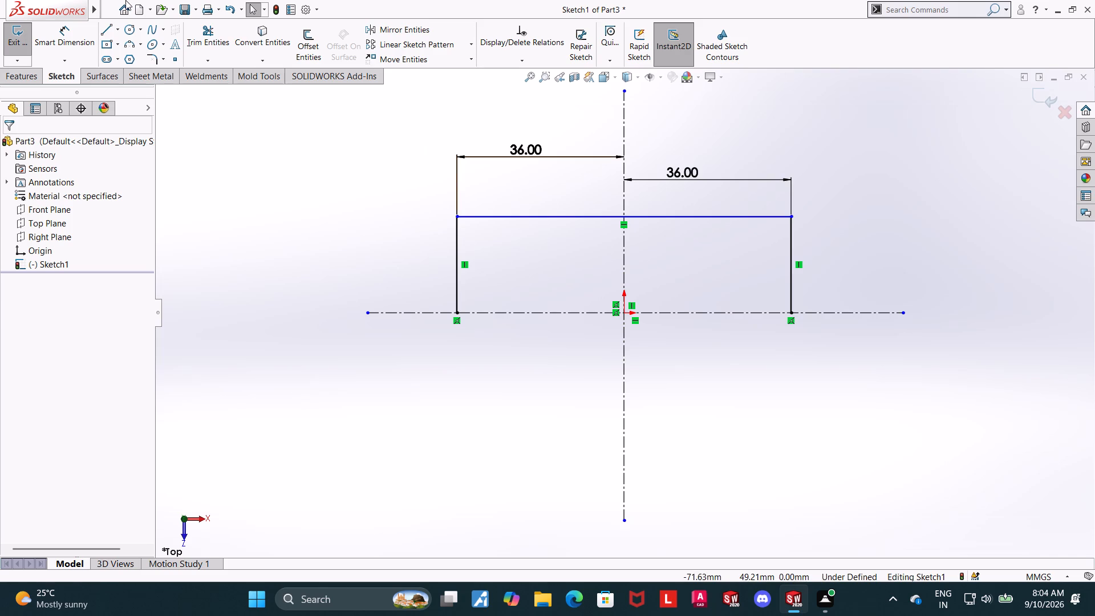
Dimension the profile's top line 23 mm above the horizontal centerline.
click(71, 37)
click(478, 216)
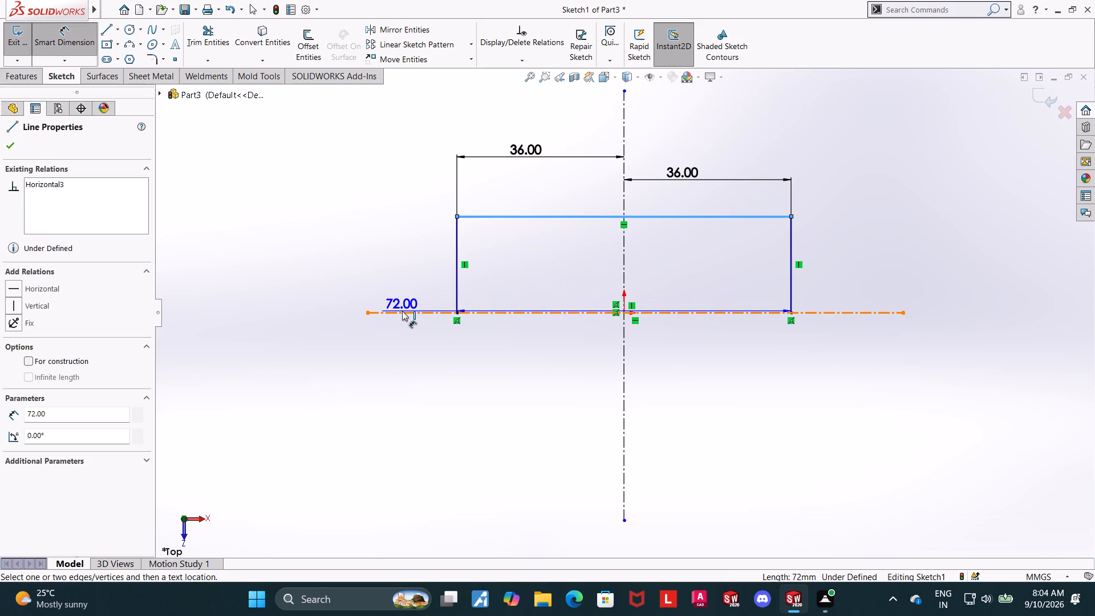
click(402, 311)
click(399, 273)
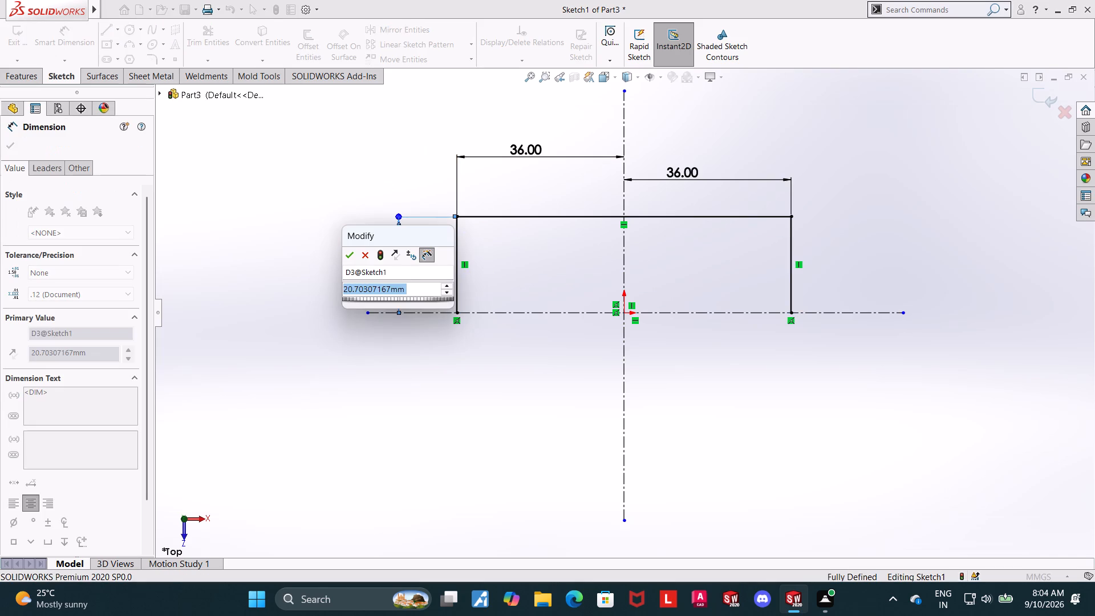
text(23)
key(Return)
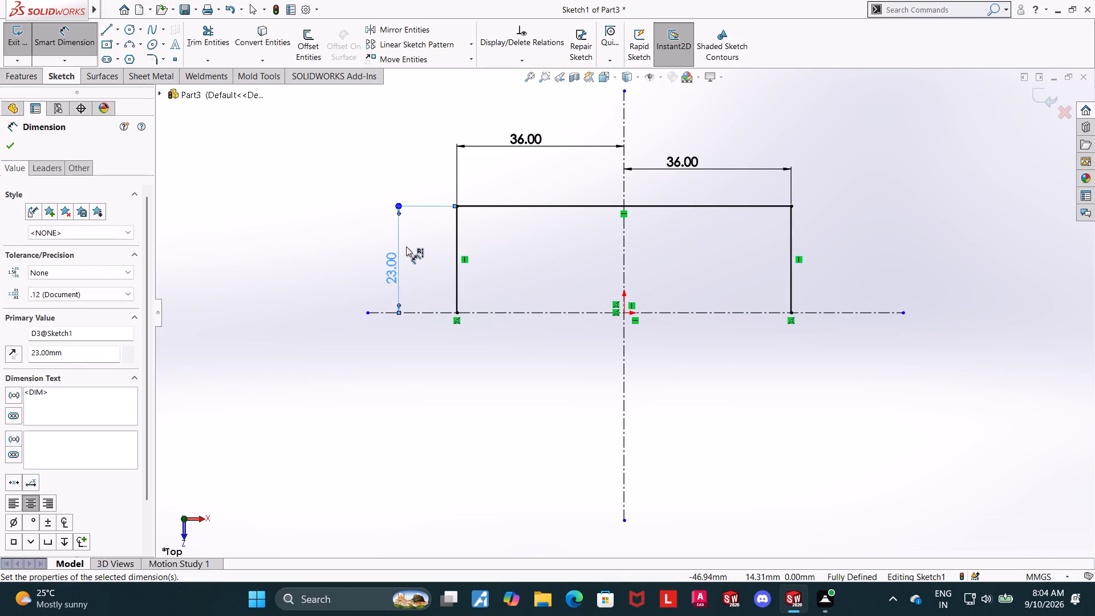
Sketch a circle about 10 mm in diameter centred on the horizontal centerline, about 26 mm left of the vertical centerline.
key(Escape)
key(Escape)
key(Escape)
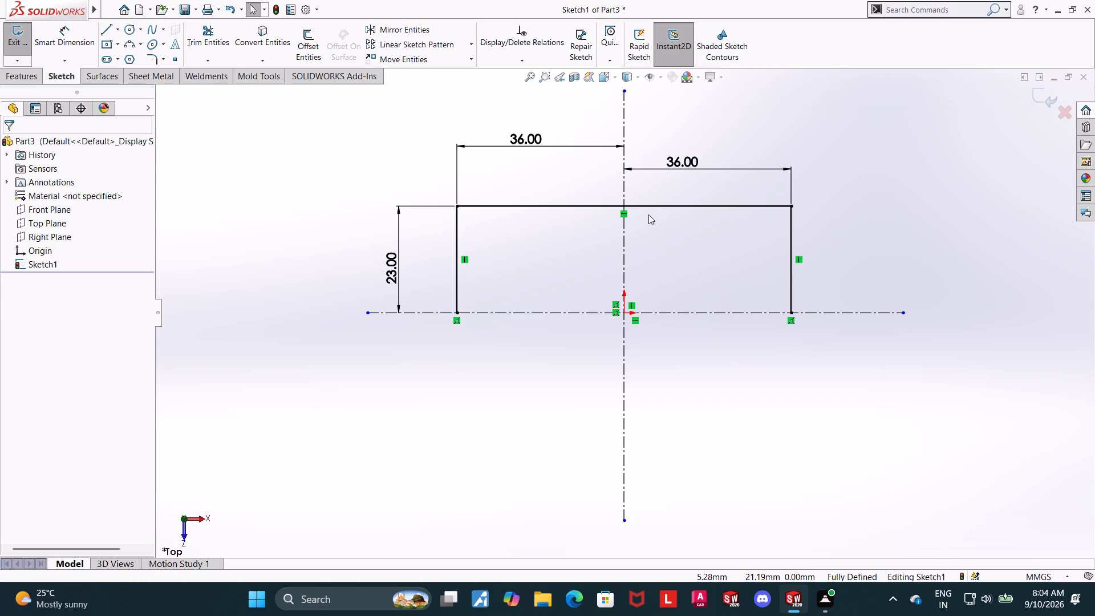
click(127, 30)
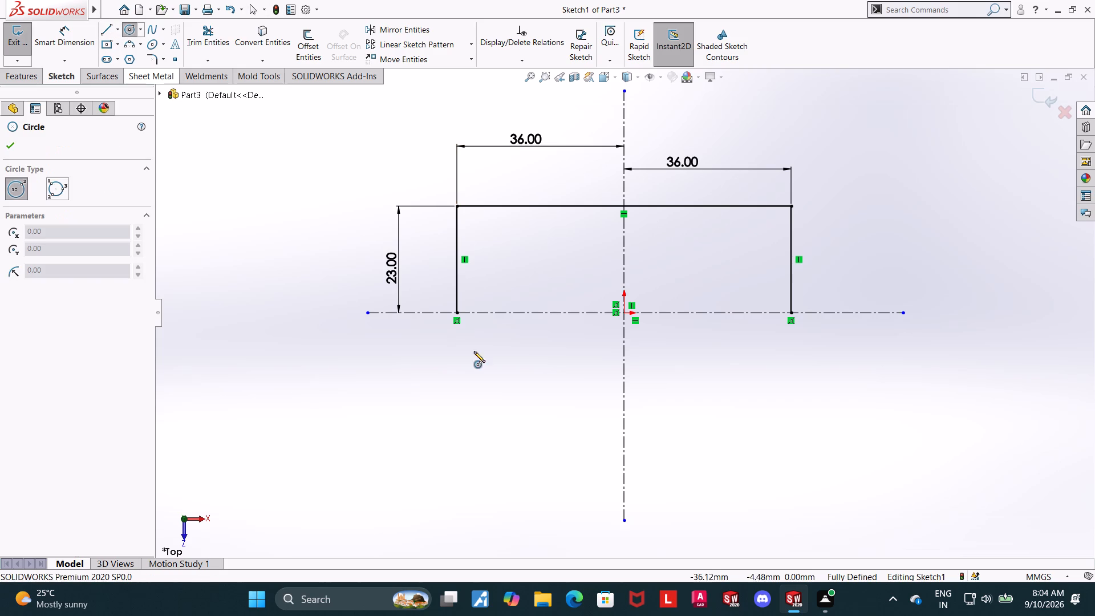
click(503, 313)
click(516, 293)
key(Escape)
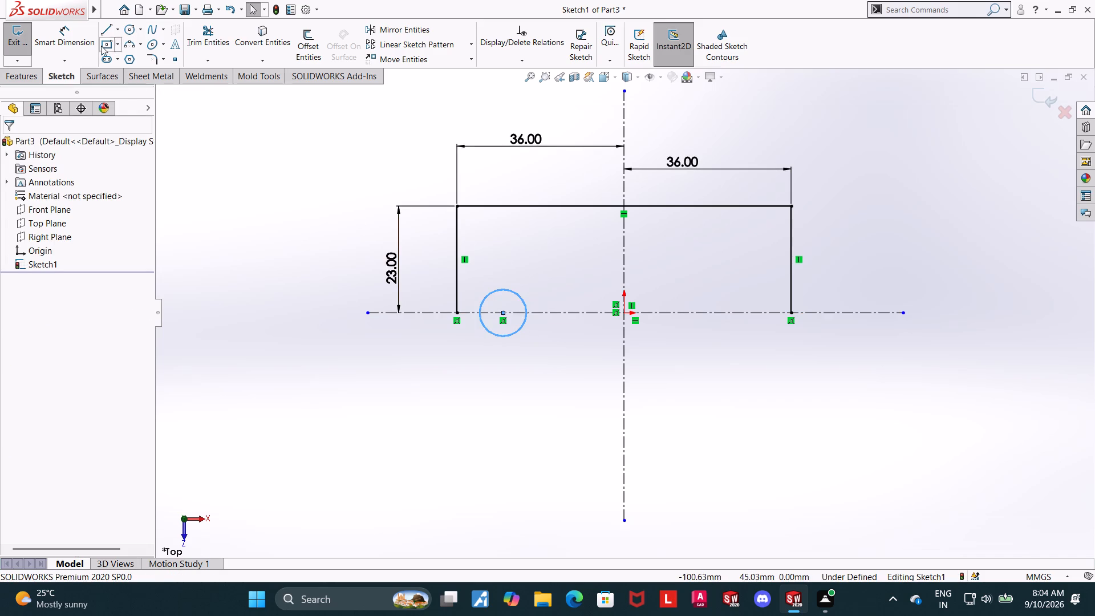
click(131, 30)
key(Escape)
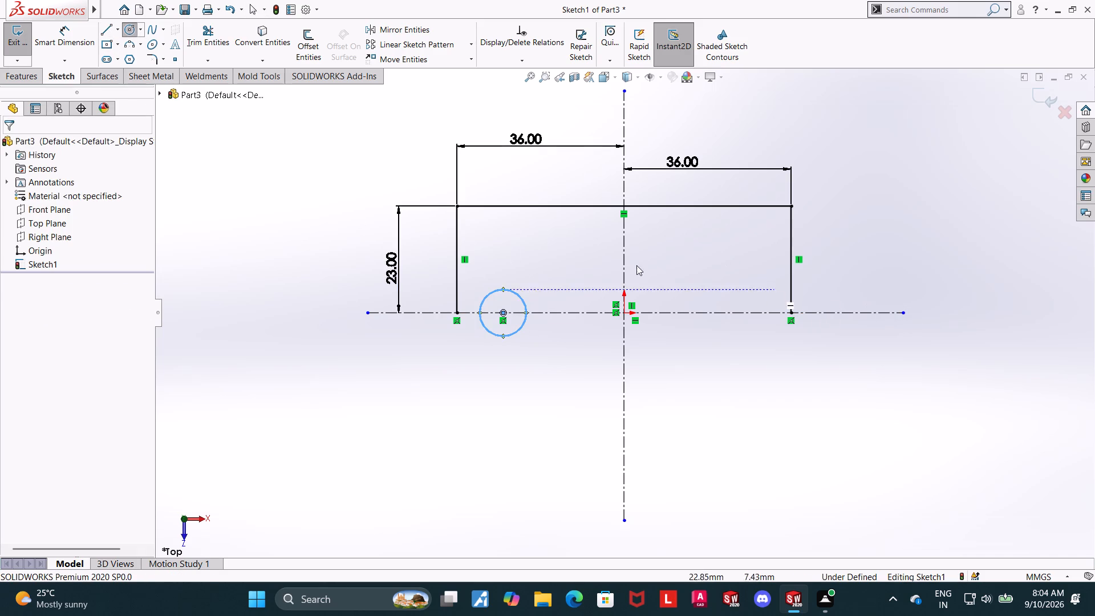
Mirror the circle about the vertical centerline, keeping the original.
click(437, 22)
click(432, 27)
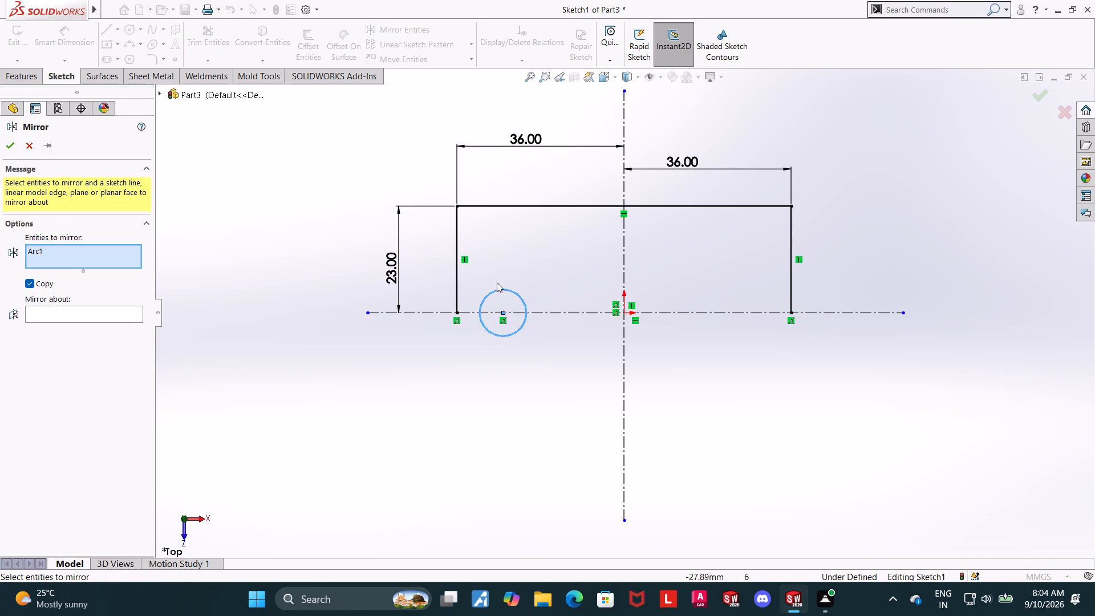
click(512, 289)
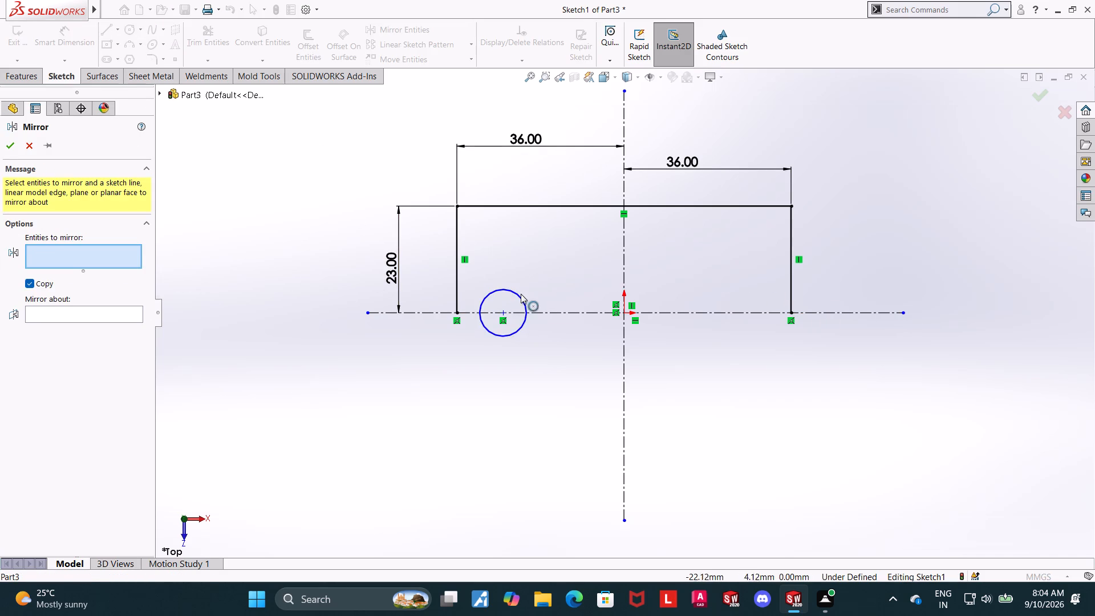
click(520, 297)
click(81, 318)
click(106, 314)
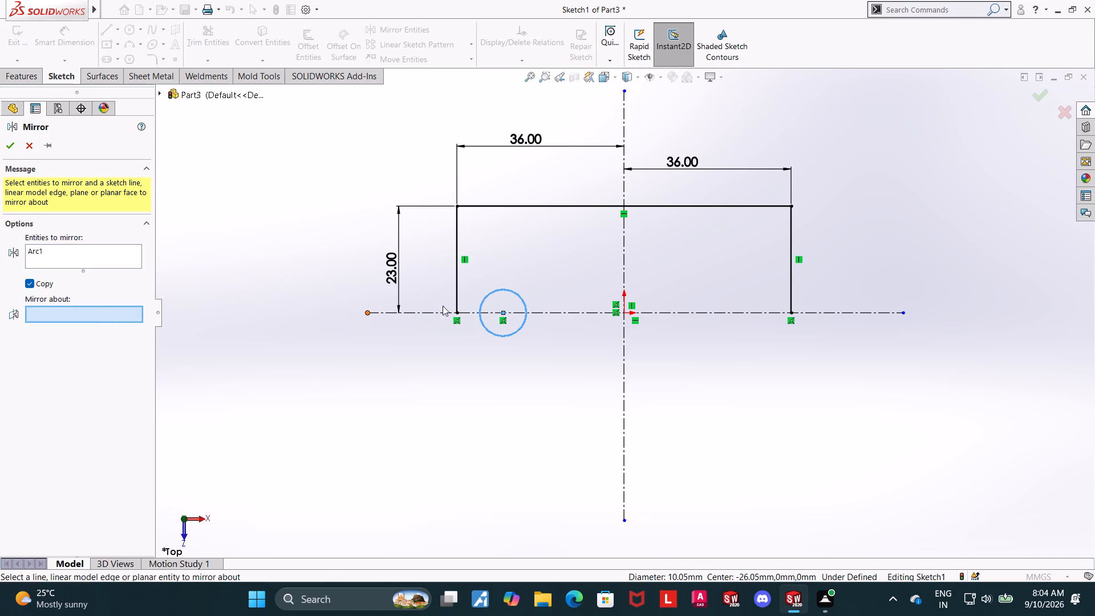
click(625, 241)
click(13, 151)
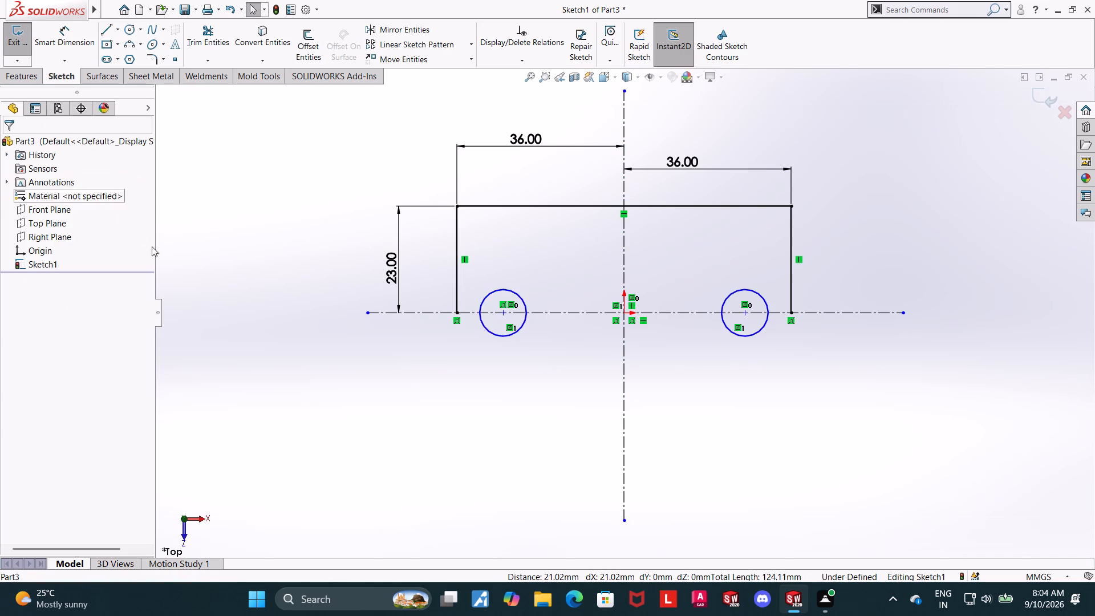
key(Escape)
key(Escape)
Dimension the left circle's diameter as 12 mm.
click(70, 27)
click(517, 295)
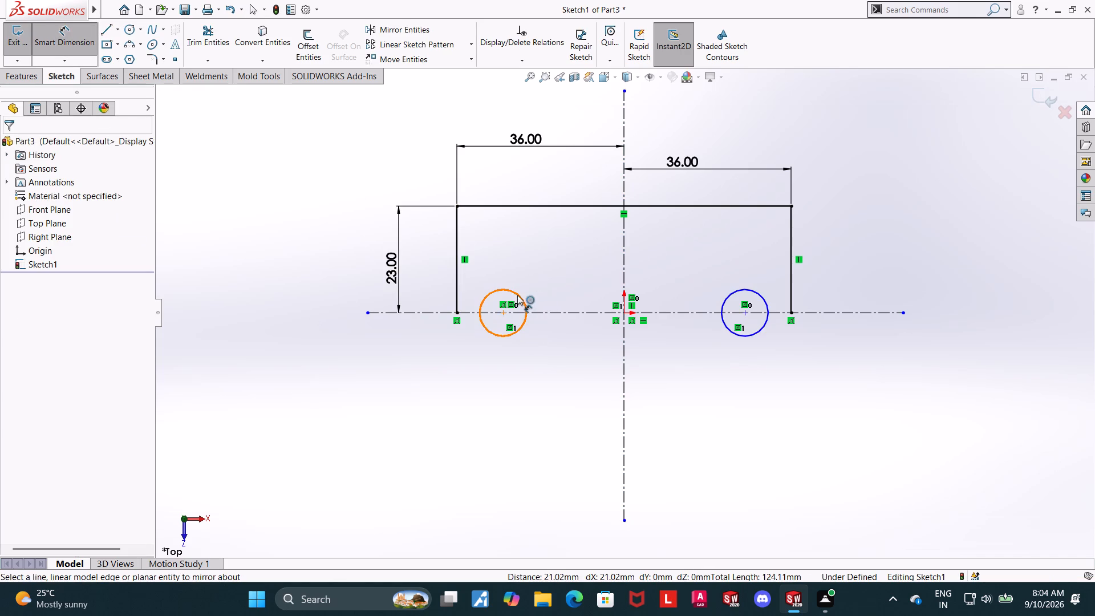
click(547, 268)
text(12)
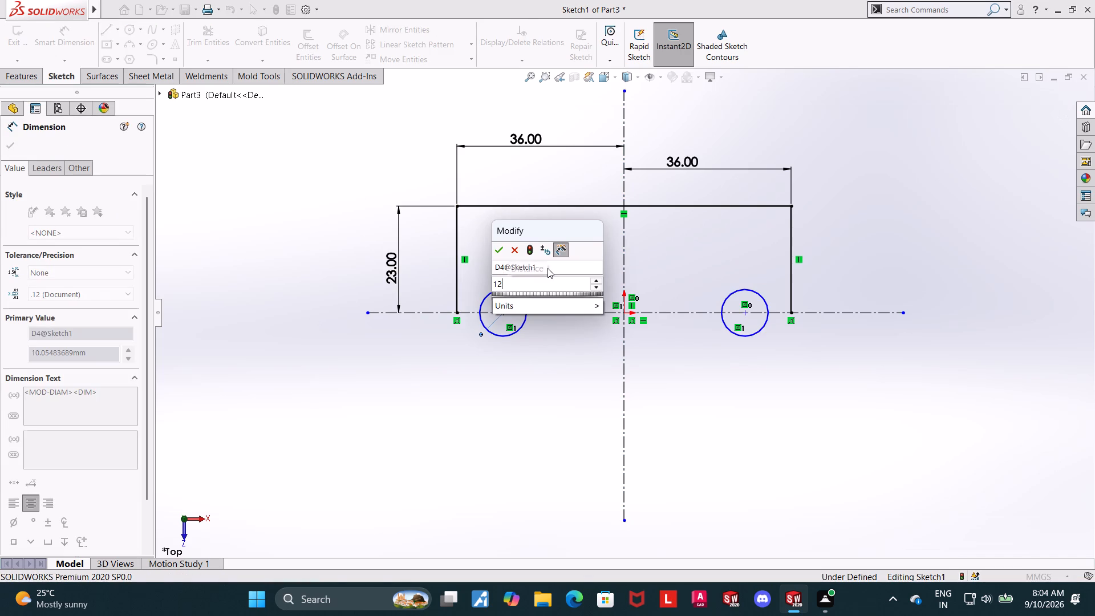
key(Return)
key(Escape)
key(Escape)
Dimension the distance between the two circle centres as 48 mm.
click(56, 32)
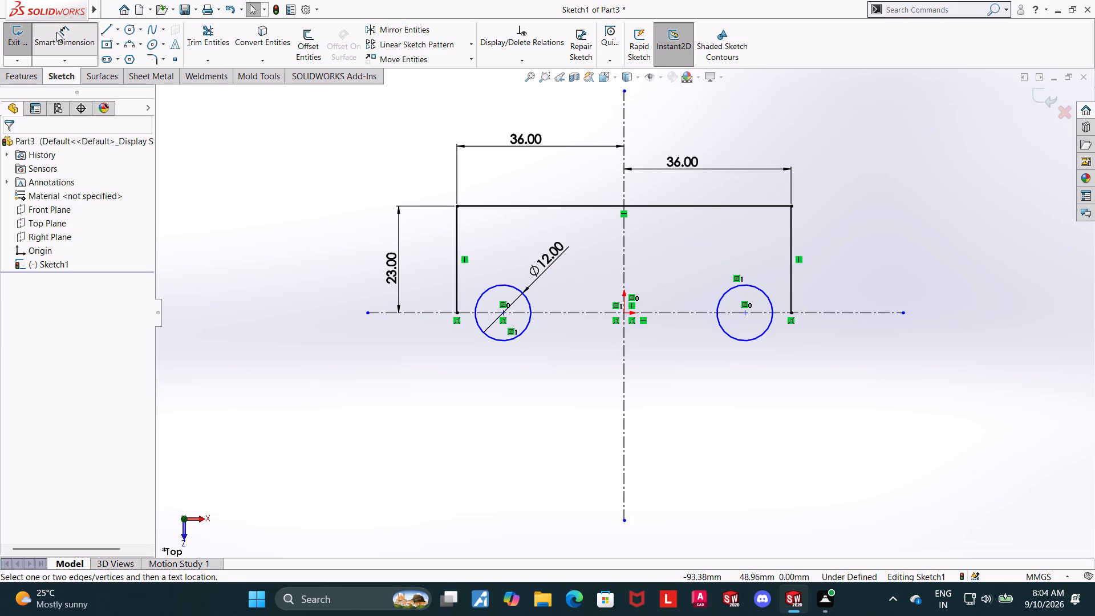
click(504, 313)
click(744, 313)
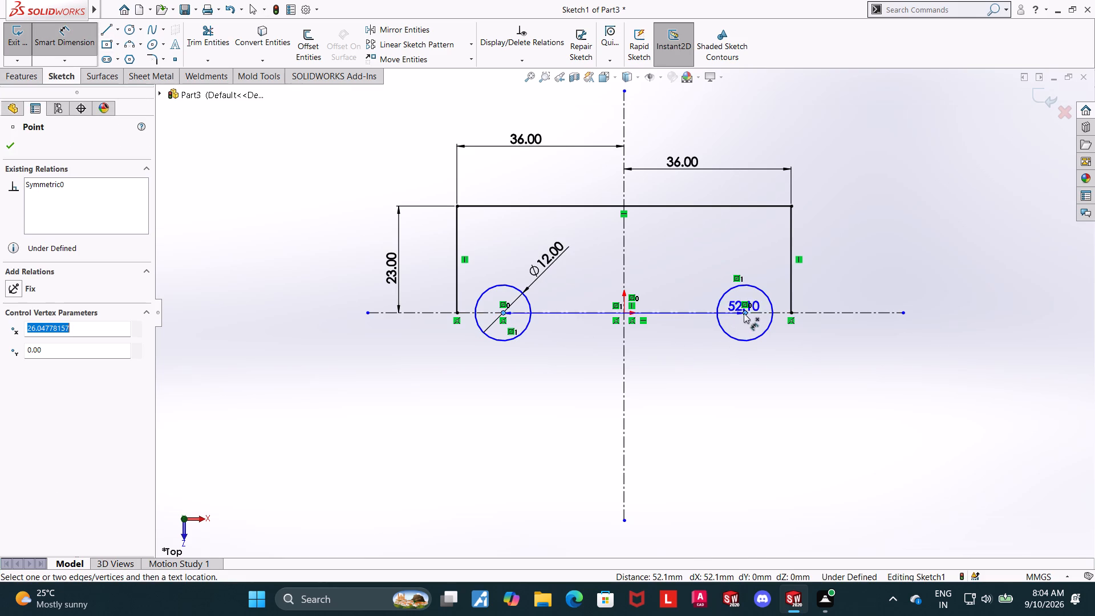
click(657, 463)
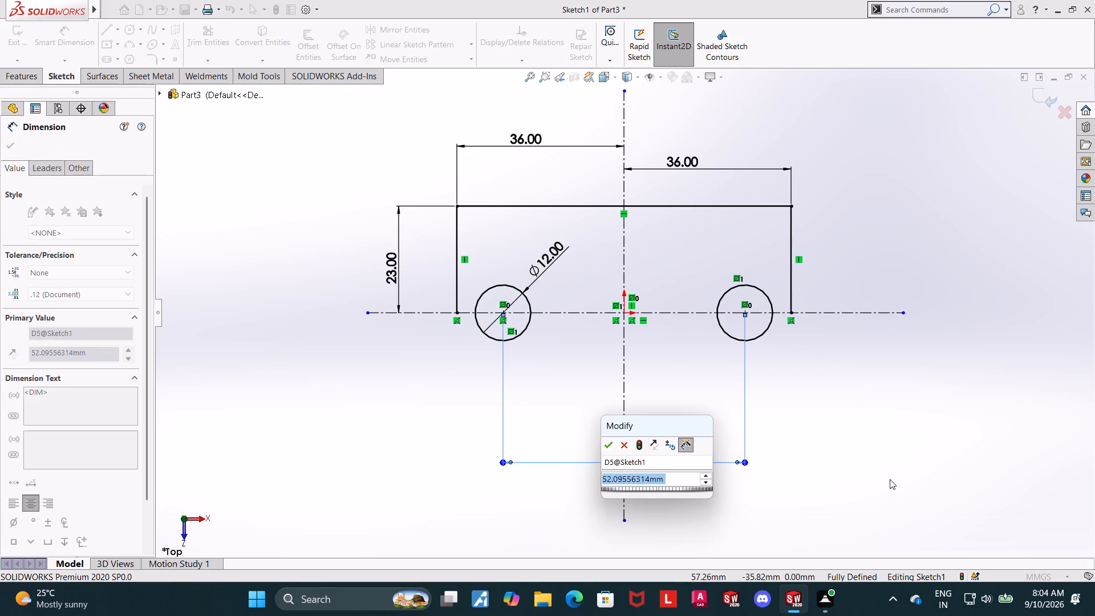
text(48)
key(Return)
key(Escape)
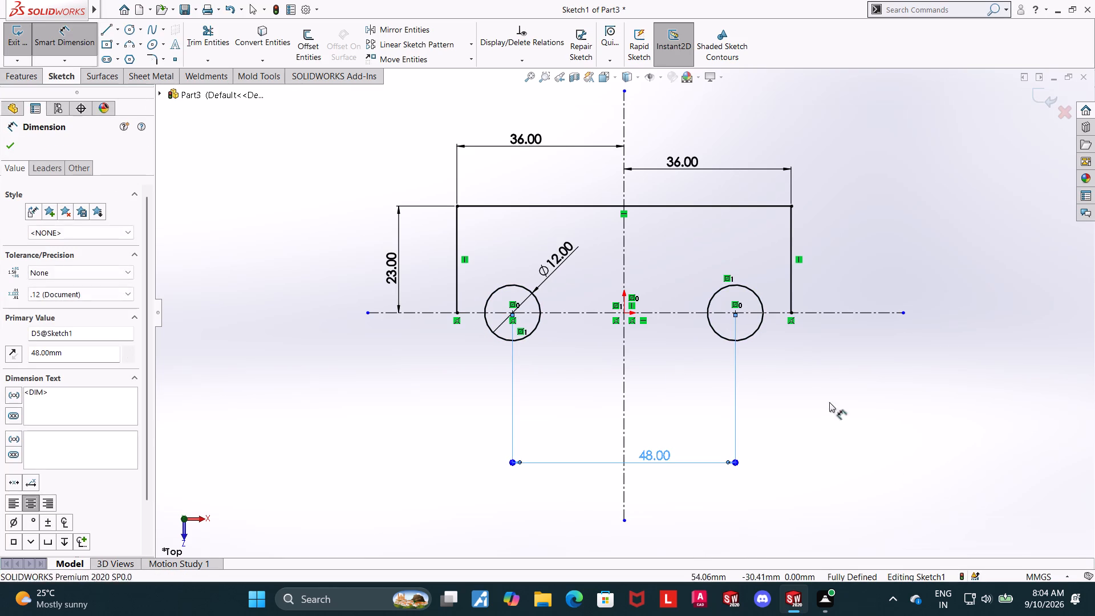
key(Escape)
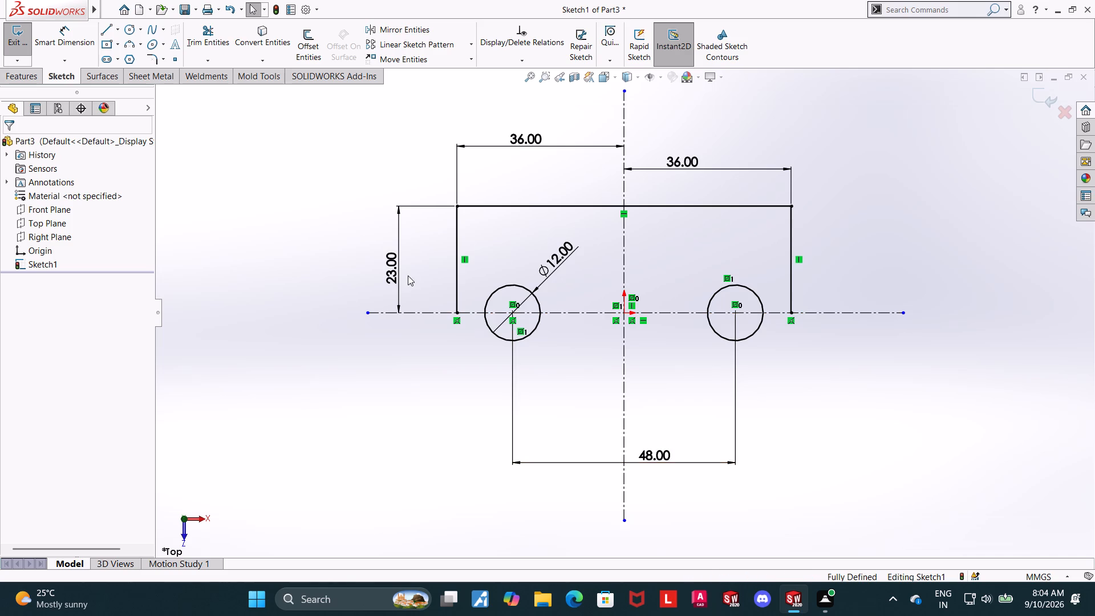
key(Escape)
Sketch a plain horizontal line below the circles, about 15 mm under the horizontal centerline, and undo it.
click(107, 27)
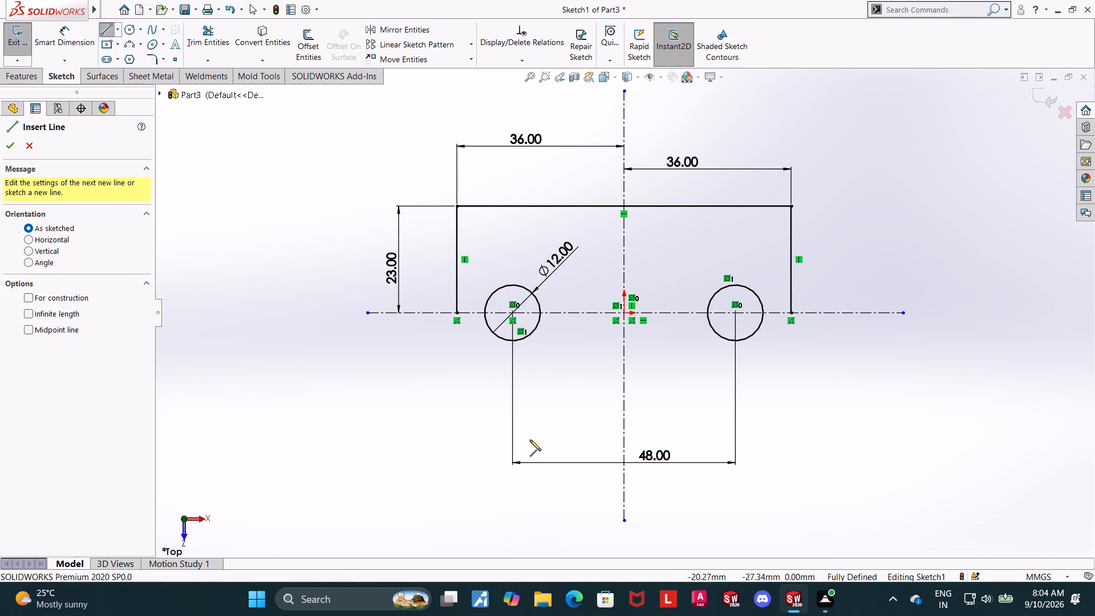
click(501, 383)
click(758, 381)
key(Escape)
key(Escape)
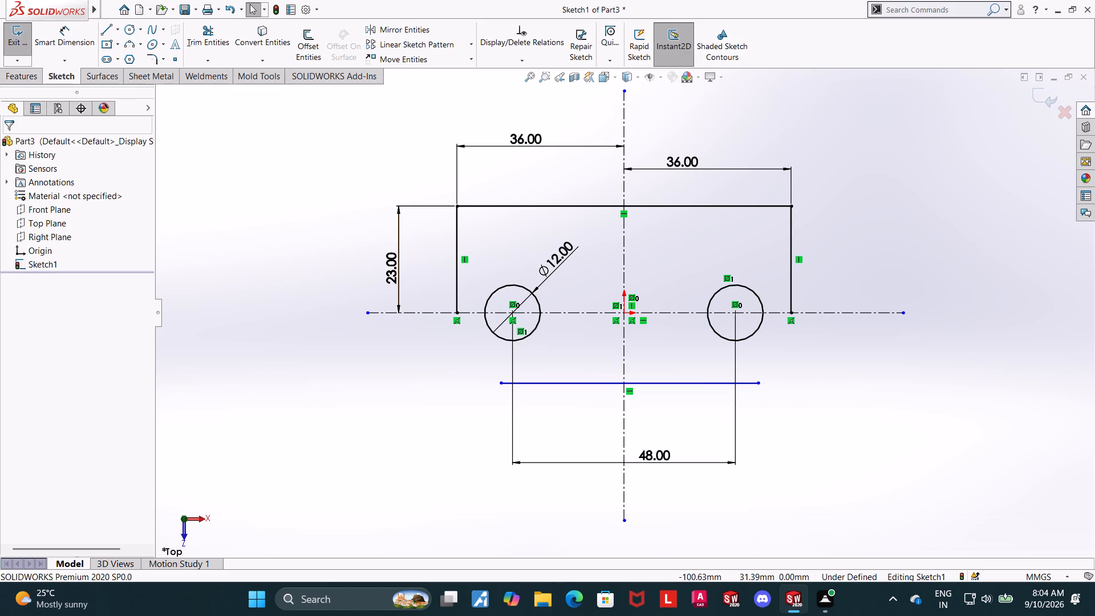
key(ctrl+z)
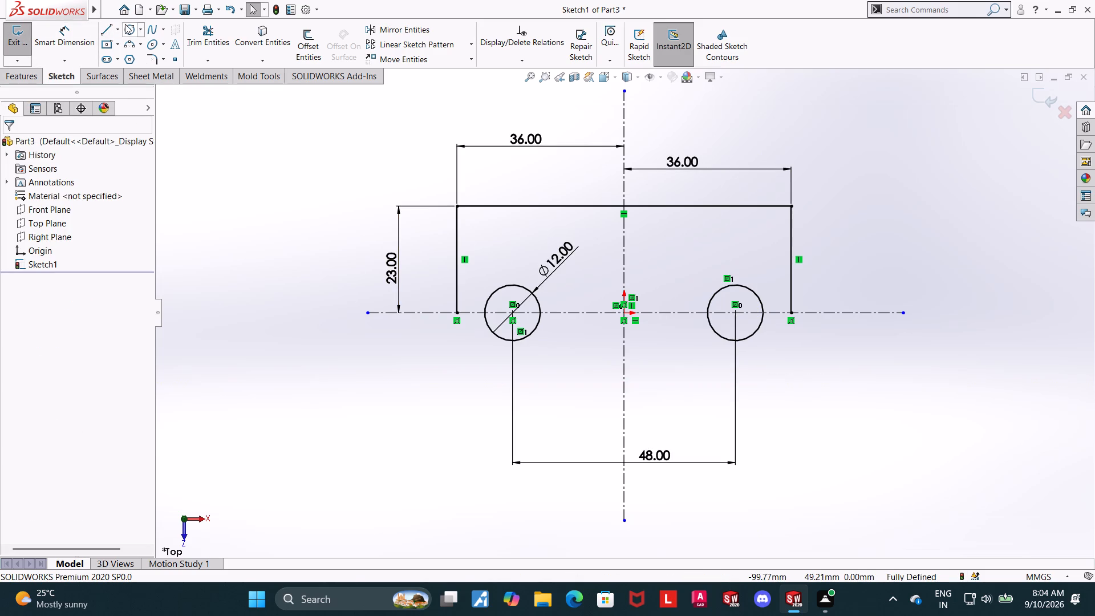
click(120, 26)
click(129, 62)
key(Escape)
Sketch a horizontal midpoint line about 66 mm long, centred on the vertical centerline about 18 mm below the horizontal centerline.
click(115, 31)
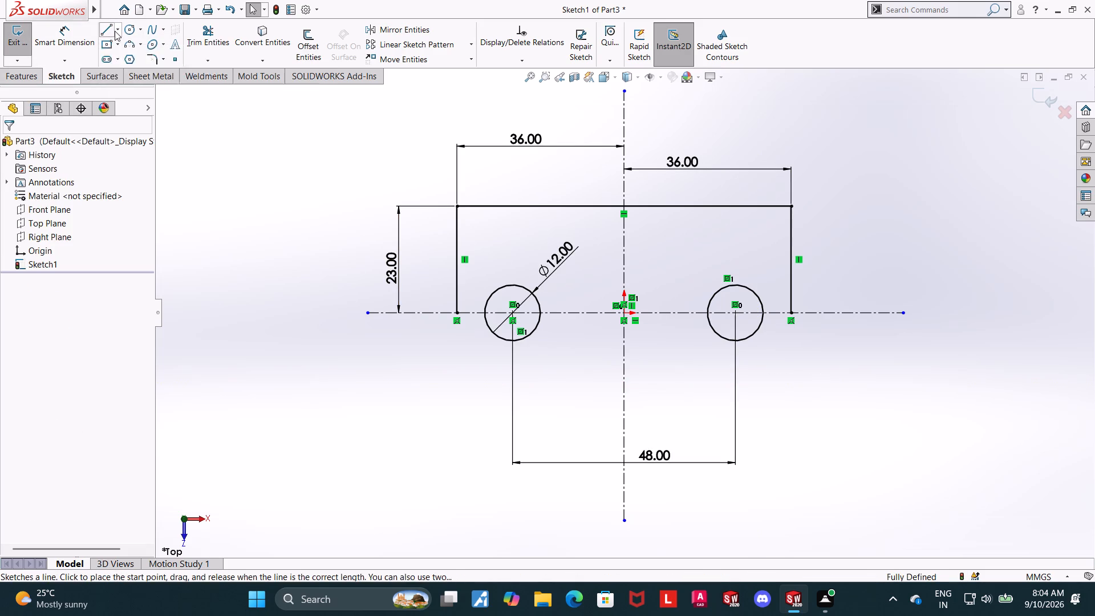
click(123, 77)
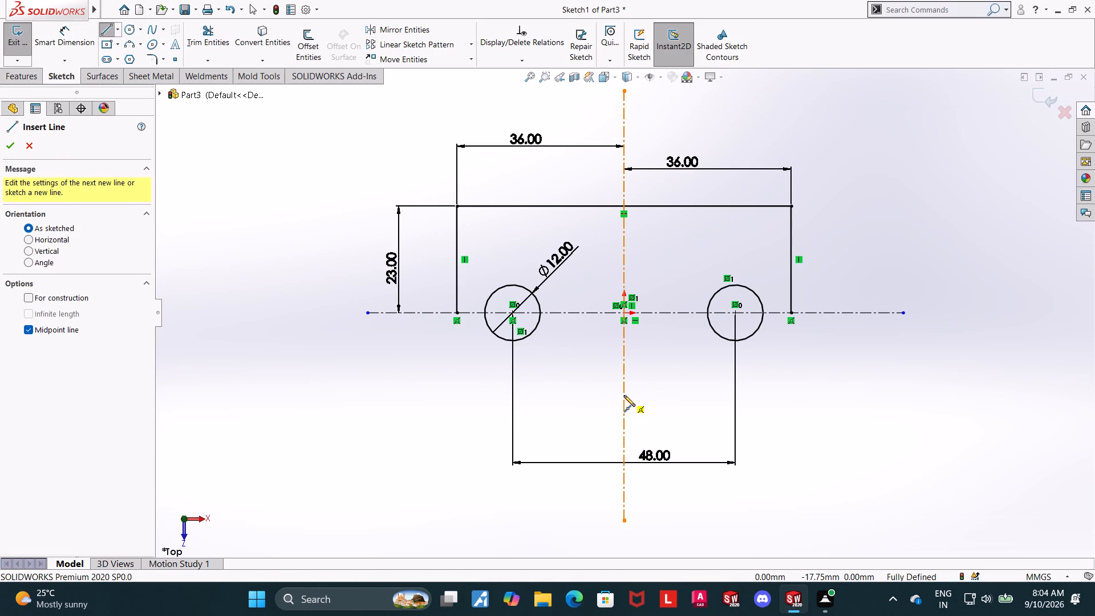
click(624, 395)
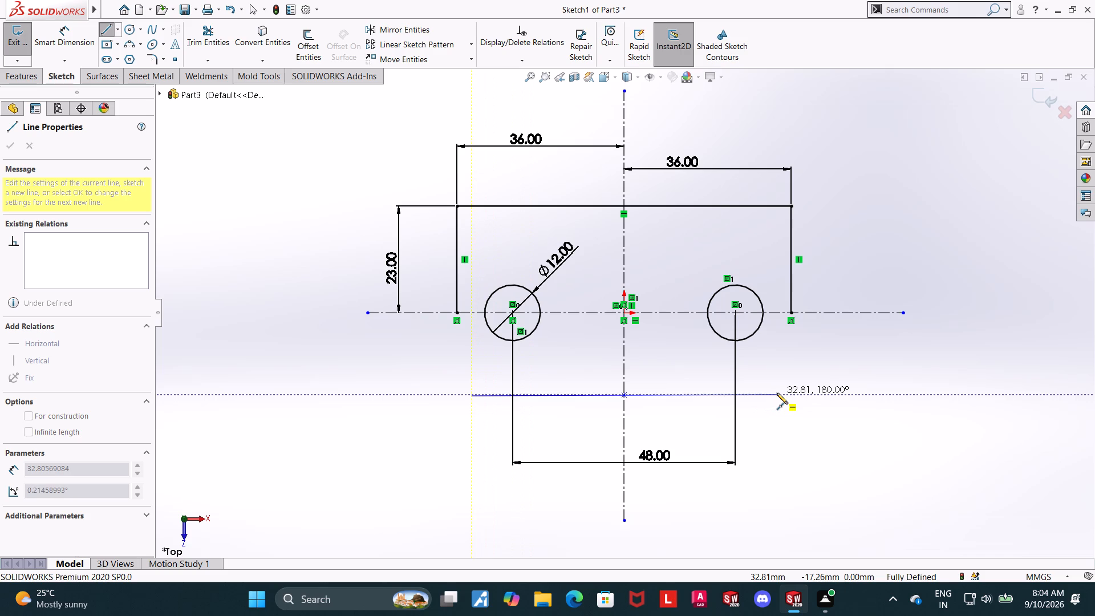
click(777, 393)
key(Escape)
key(Escape)
Dimension the length of the lower horizontal line as 48 mm.
click(48, 32)
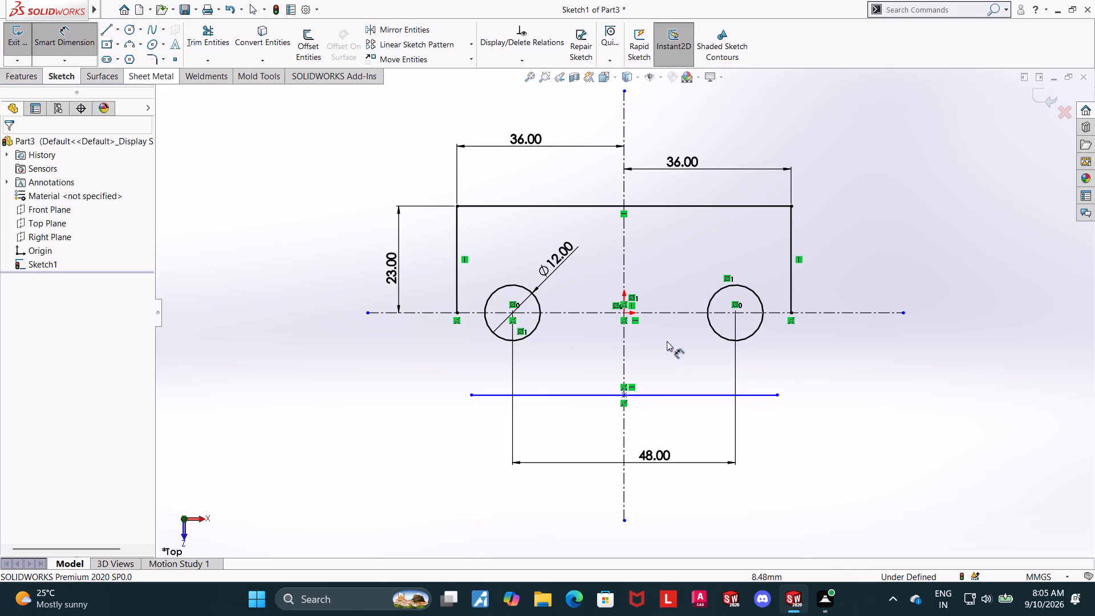
double_click(666, 395)
click(671, 374)
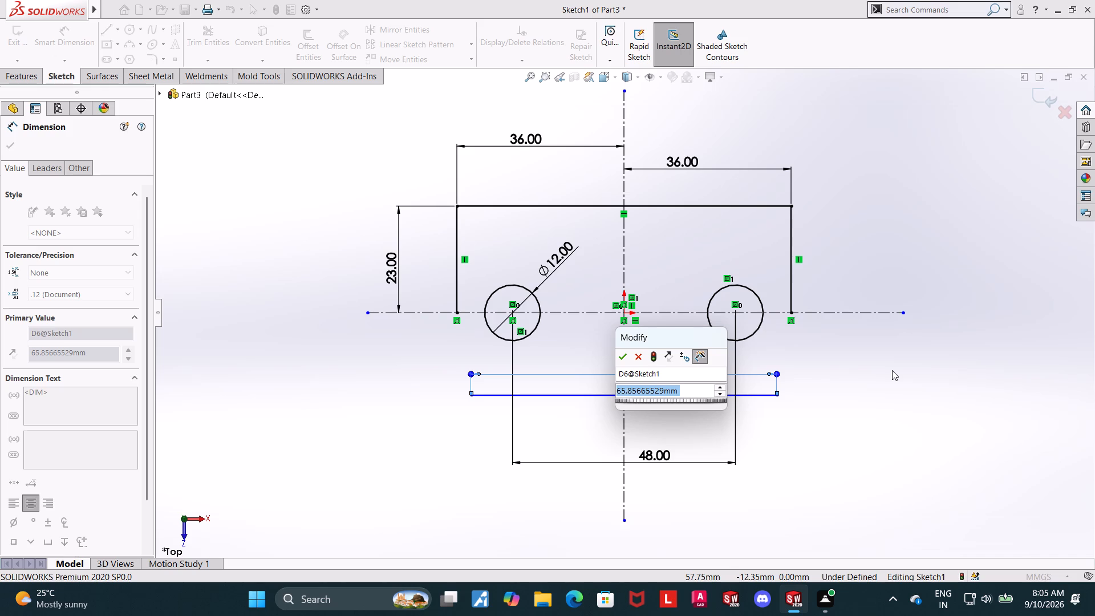
text(48)
key(Return)
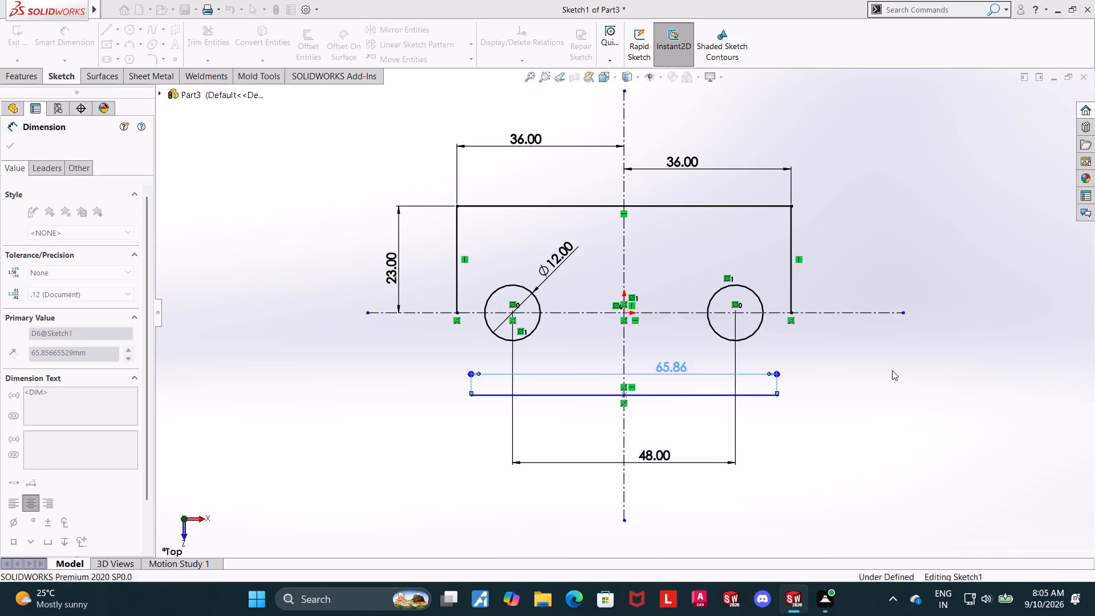
key(Escape)
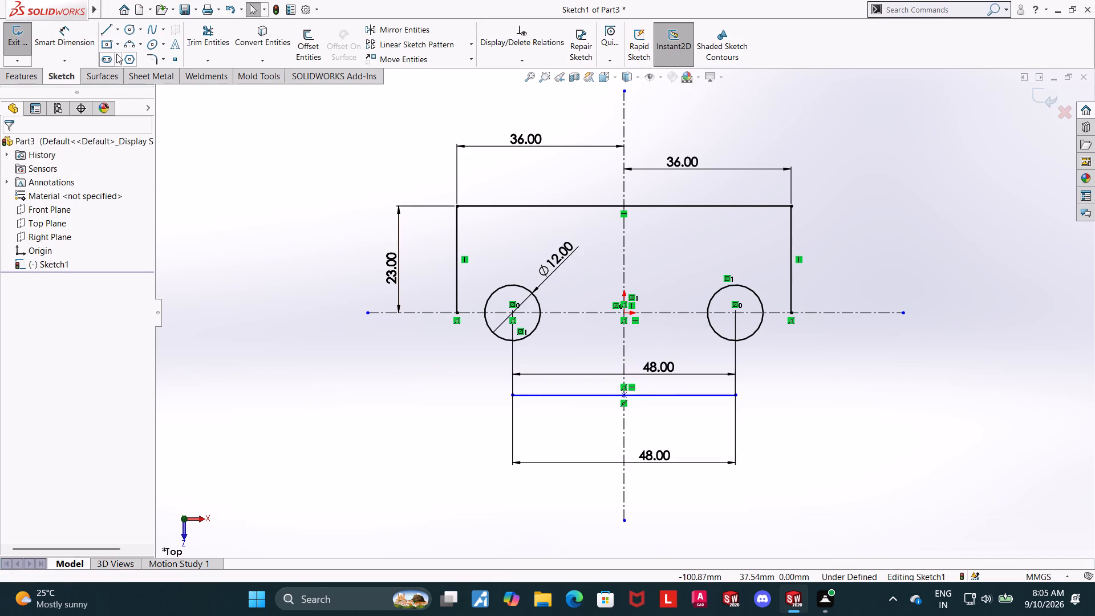
Dimension the distance between the profile's top line and the lower horizontal line as 35 mm.
click(79, 35)
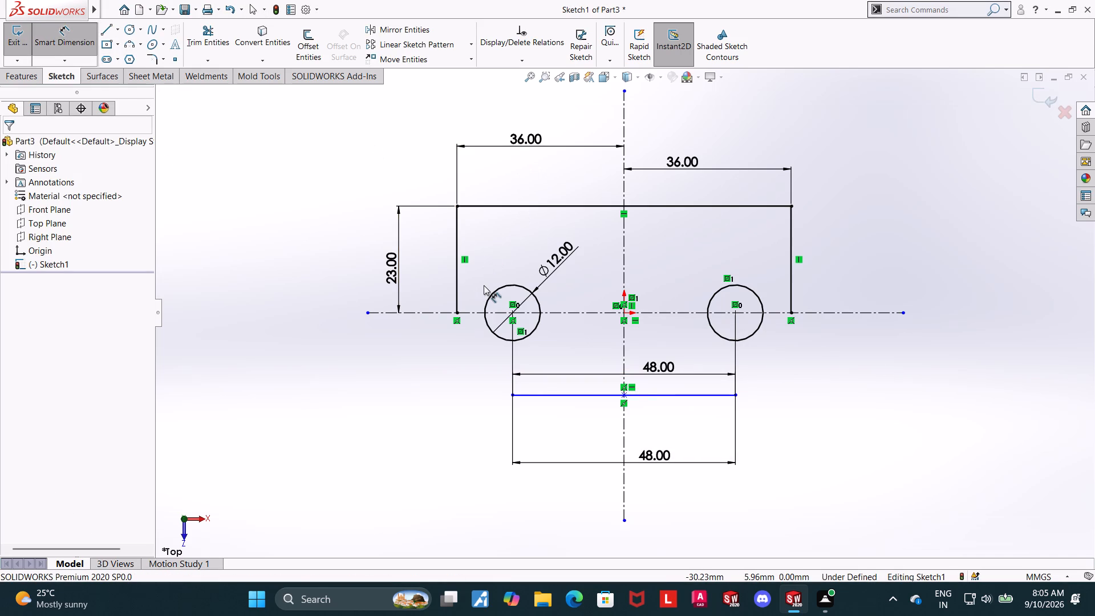
click(496, 208)
click(551, 396)
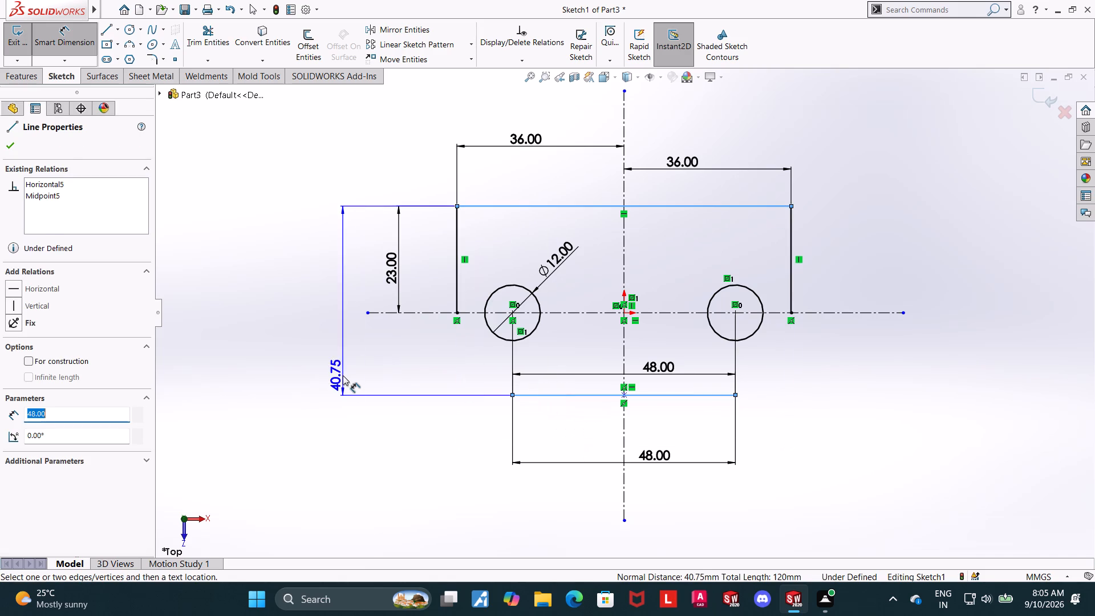
click(343, 375)
text(35)
key(Return)
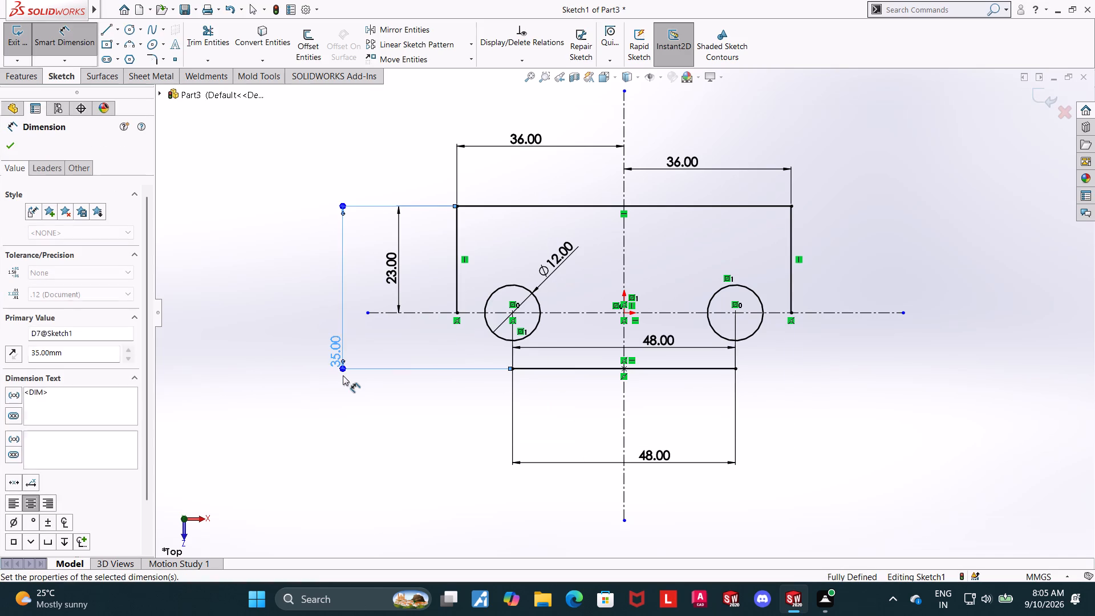
key(Escape)
key(Escape)
Sketch a 90° three-point arc of radius 12 mm joining the lower line's left end to the profile's left side.
scroll(701, 318, down, 2)
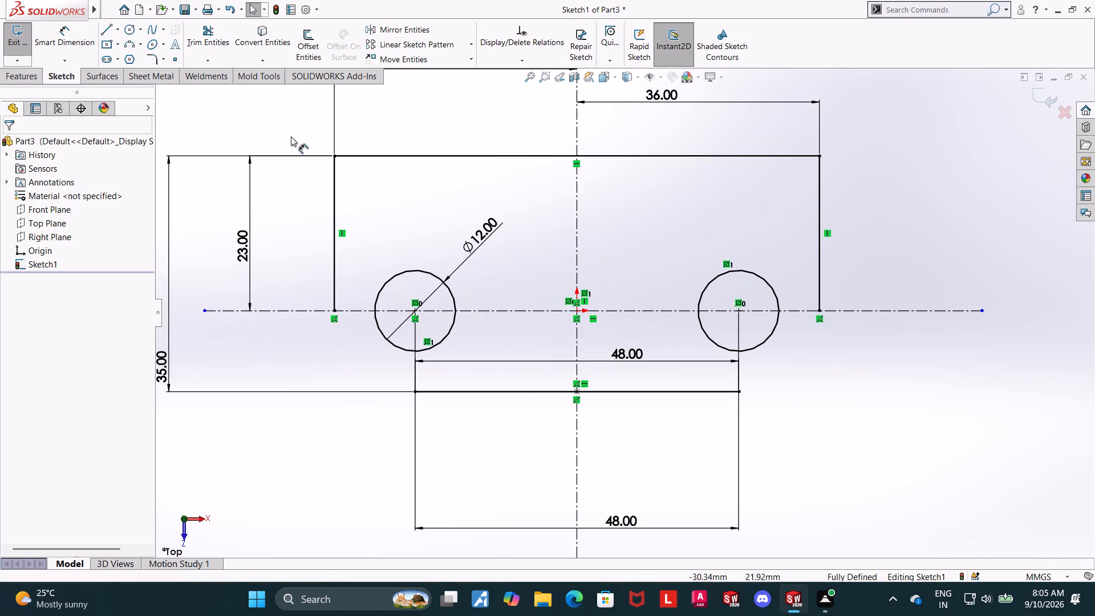
click(124, 40)
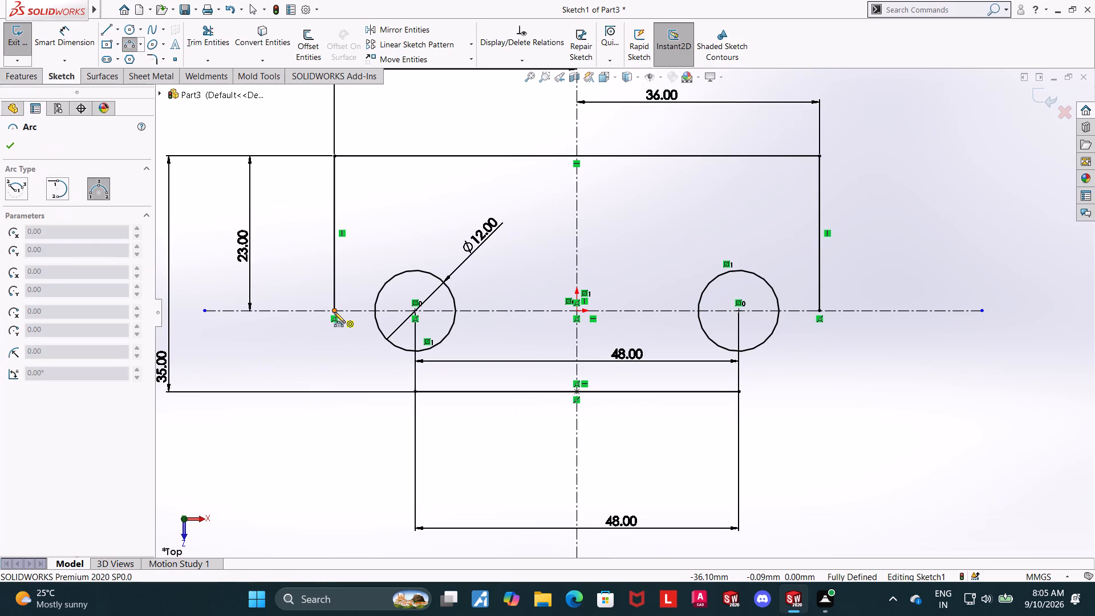
click(412, 392)
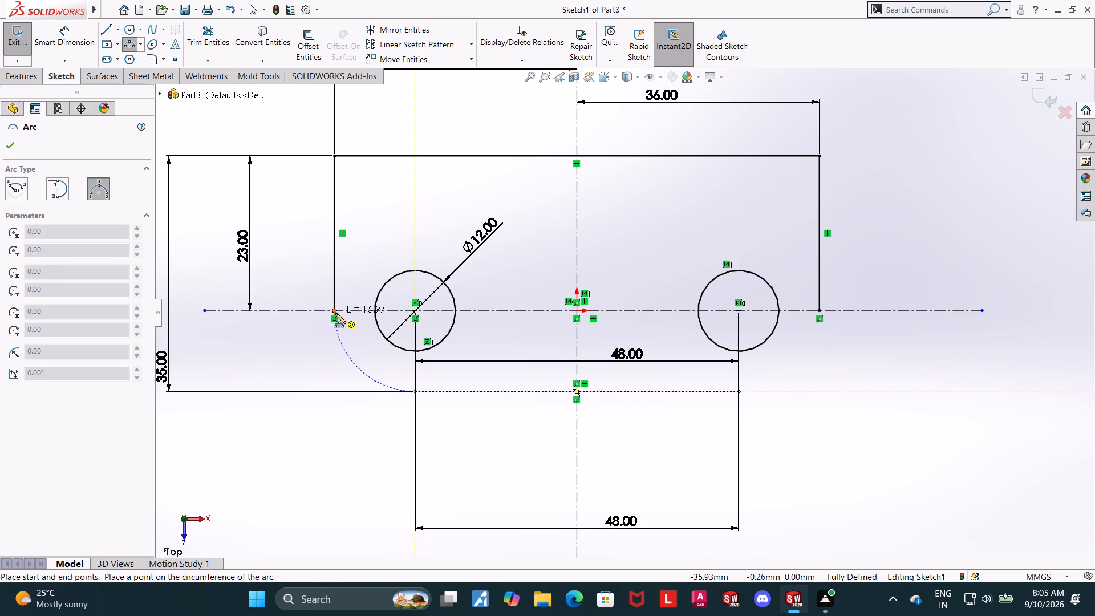
click(335, 313)
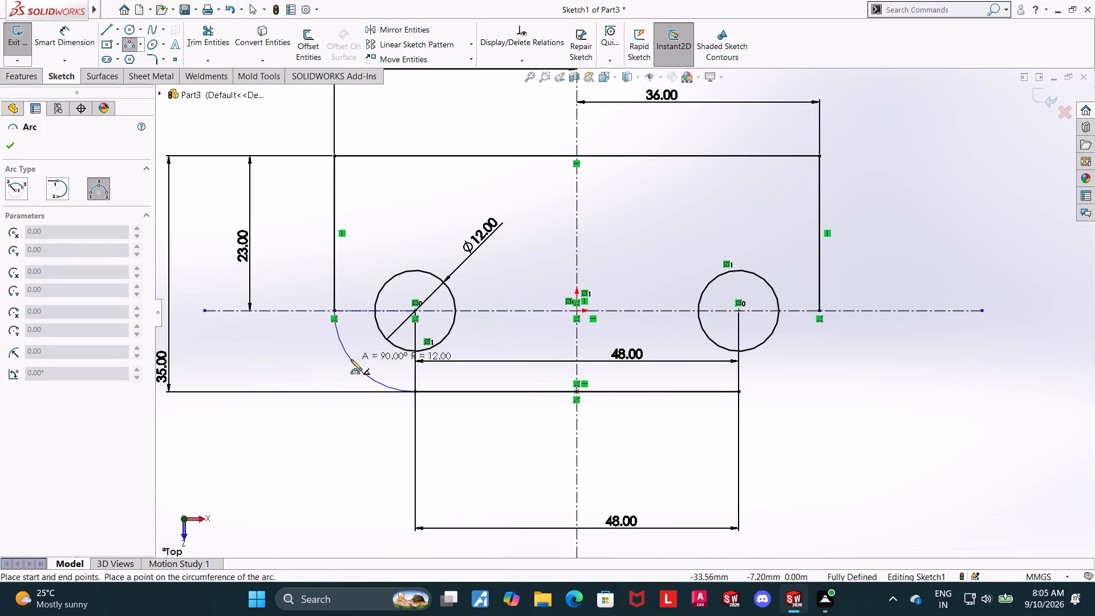
click(351, 359)
key(Escape)
key(Escape)
key(Escape)
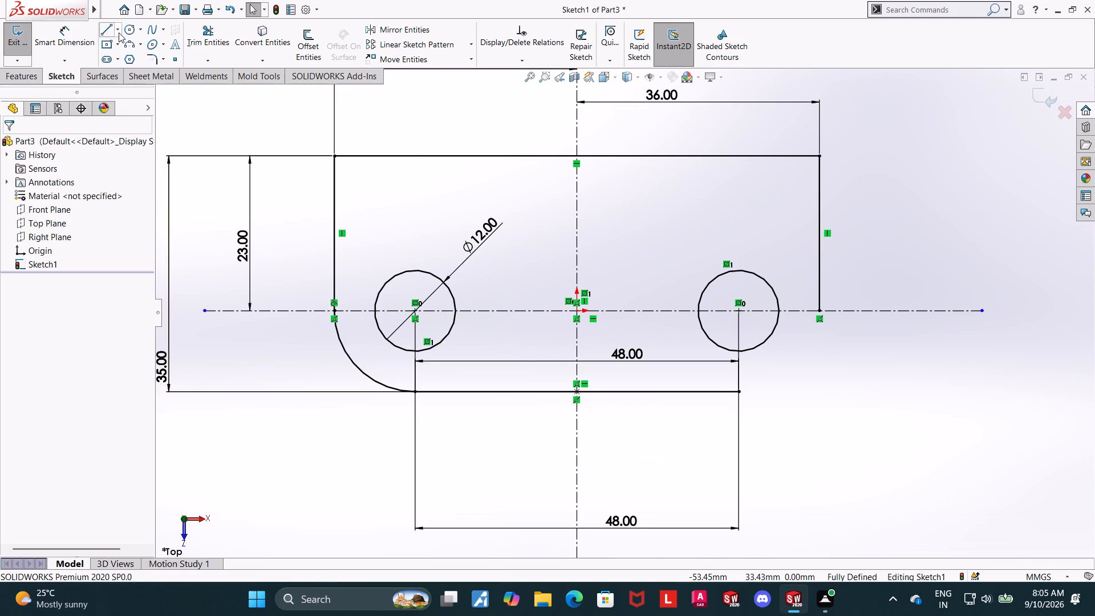
Sketch a 90° three-point arc of radius 12 mm joining the profile's right side to the lower line's right end, and exit the sketch.
click(132, 48)
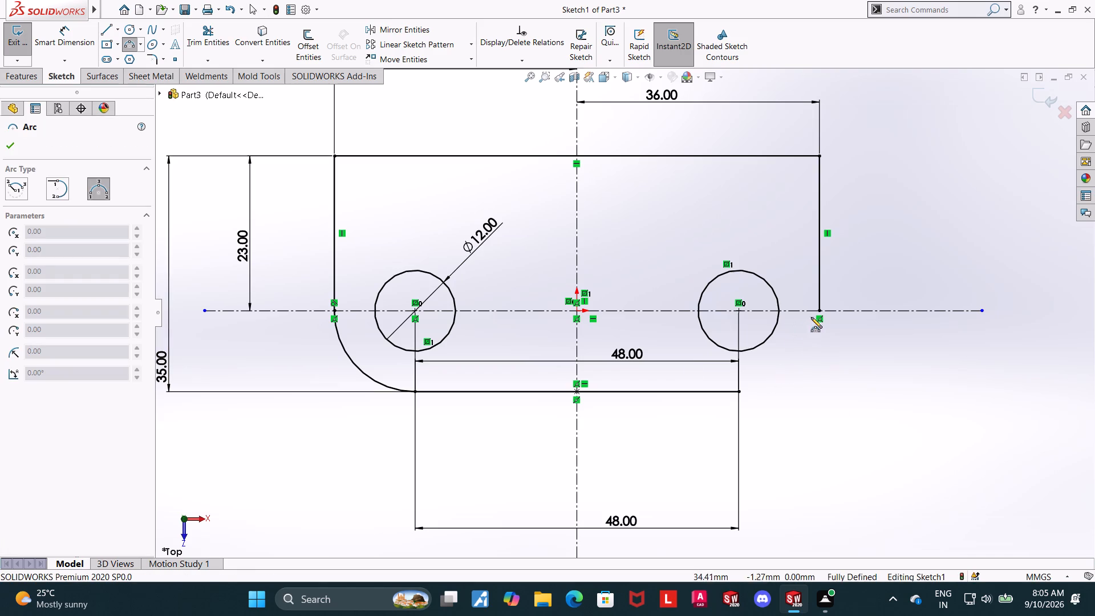
click(820, 313)
click(739, 391)
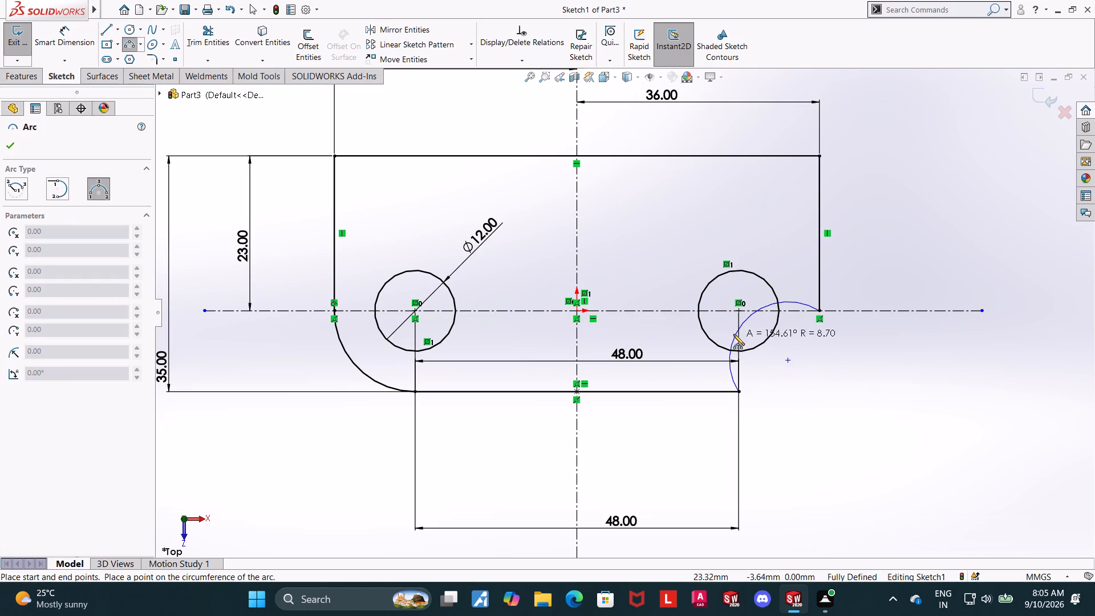
click(772, 385)
key(Escape)
key(Escape)
key(Escape)
scroll(891, 431, up, 3)
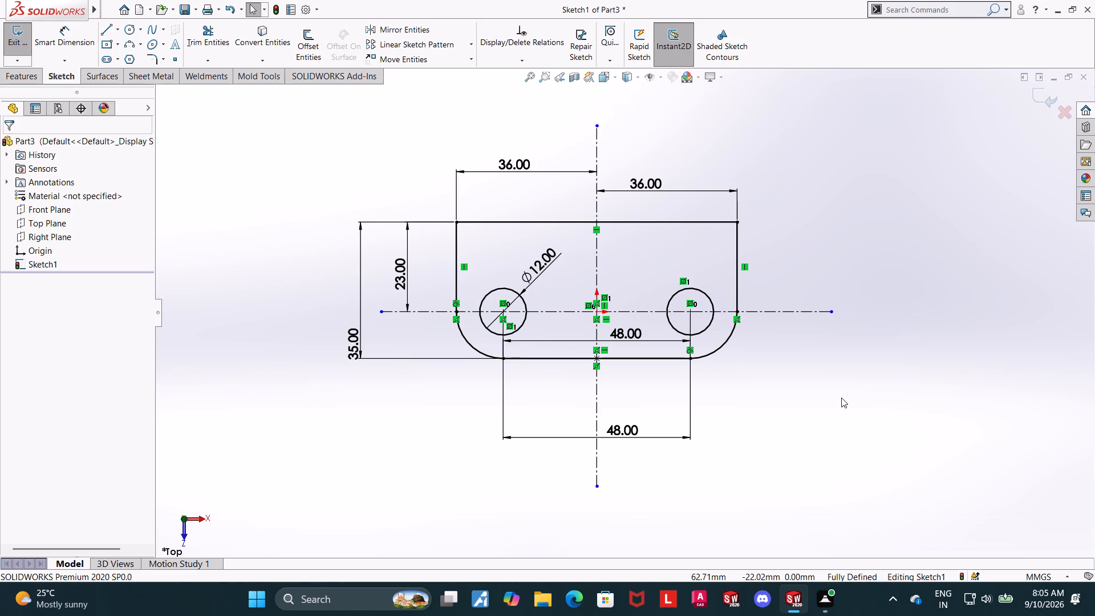
middle_drag(807, 396, 794, 395)
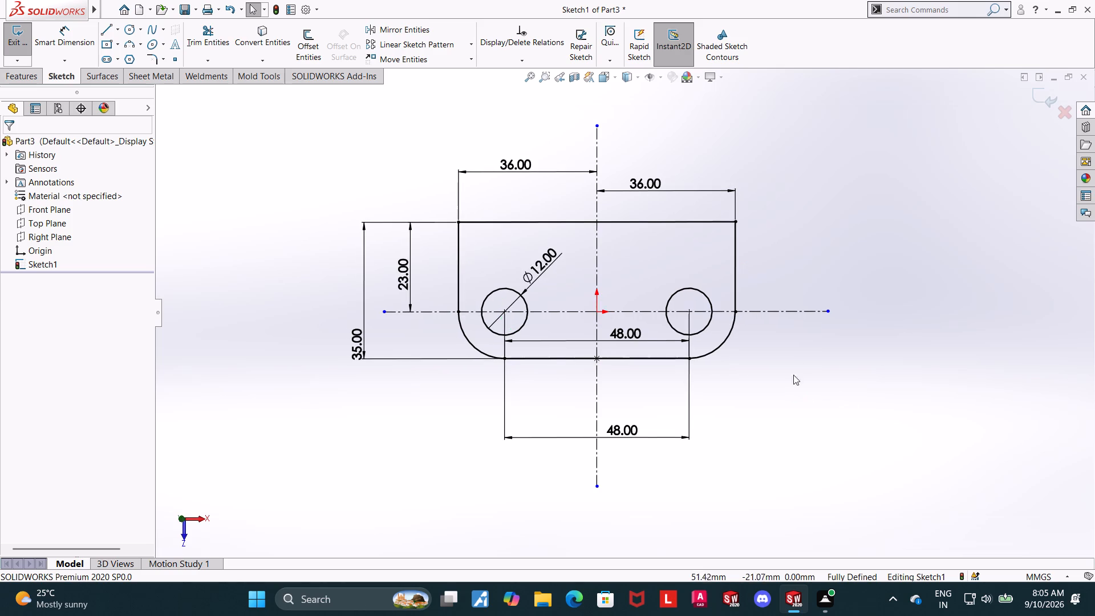
click(1037, 98)
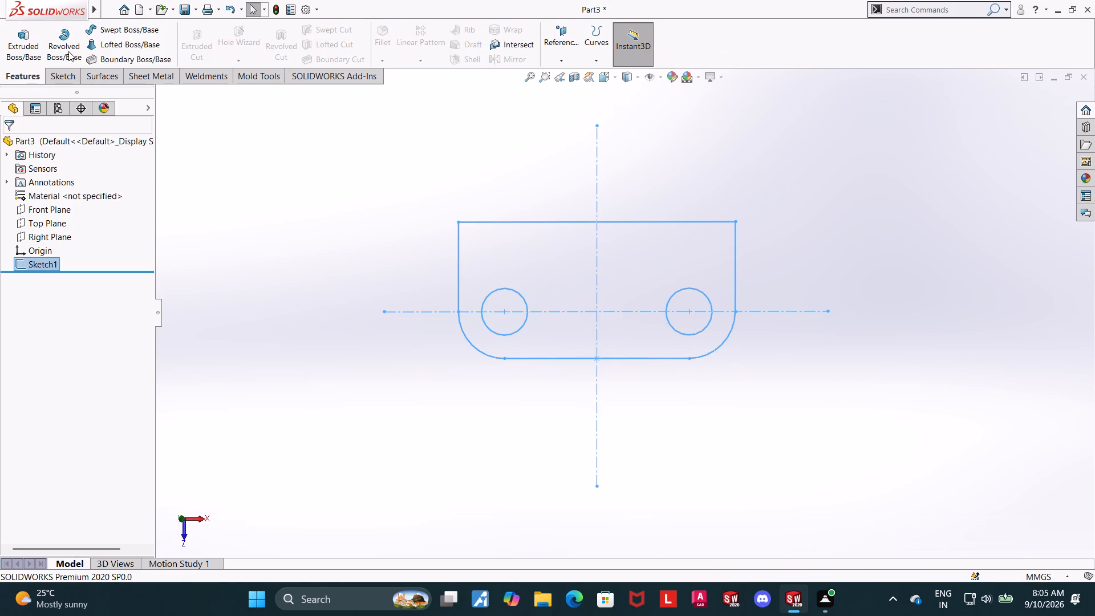
Extrude the profile sketch as a Blind boss 10 mm deep.
click(39, 46)
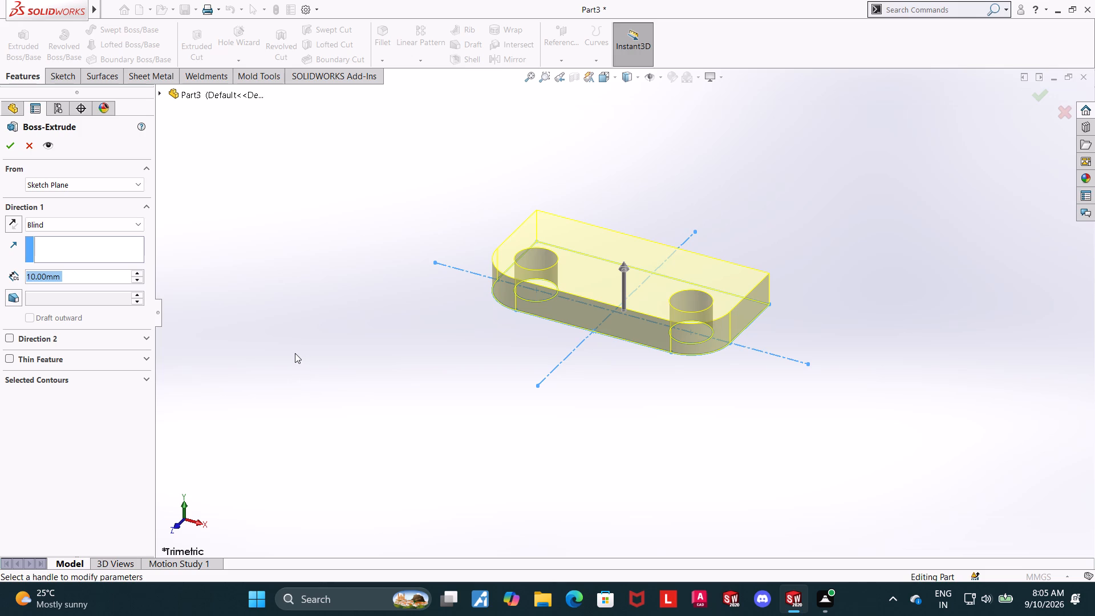
click(3, 153)
key(Escape)
Open a new sketch on the block's flat end face beside the rounded corner, viewed normal to the face.
middle_drag(761, 292, 631, 351)
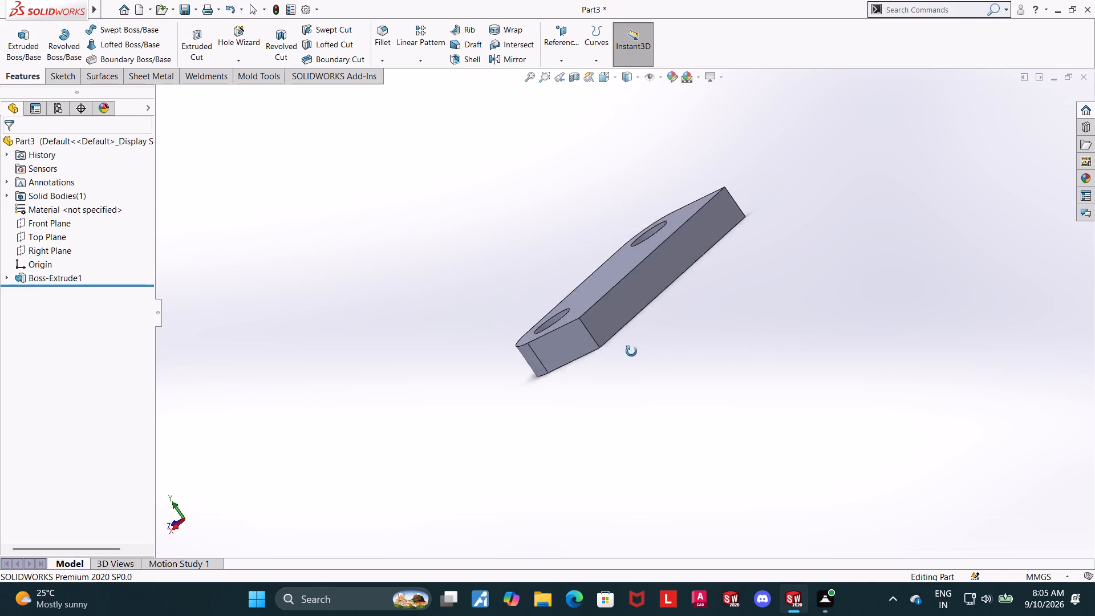
middle_drag(631, 351, 704, 315)
click(699, 312)
click(837, 364)
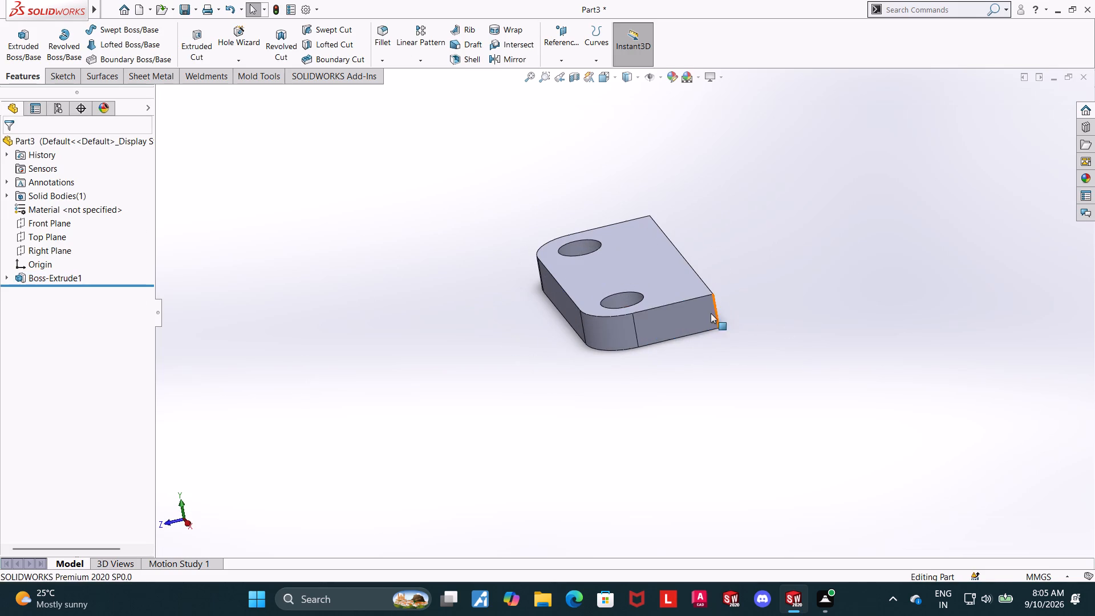
click(708, 313)
click(757, 276)
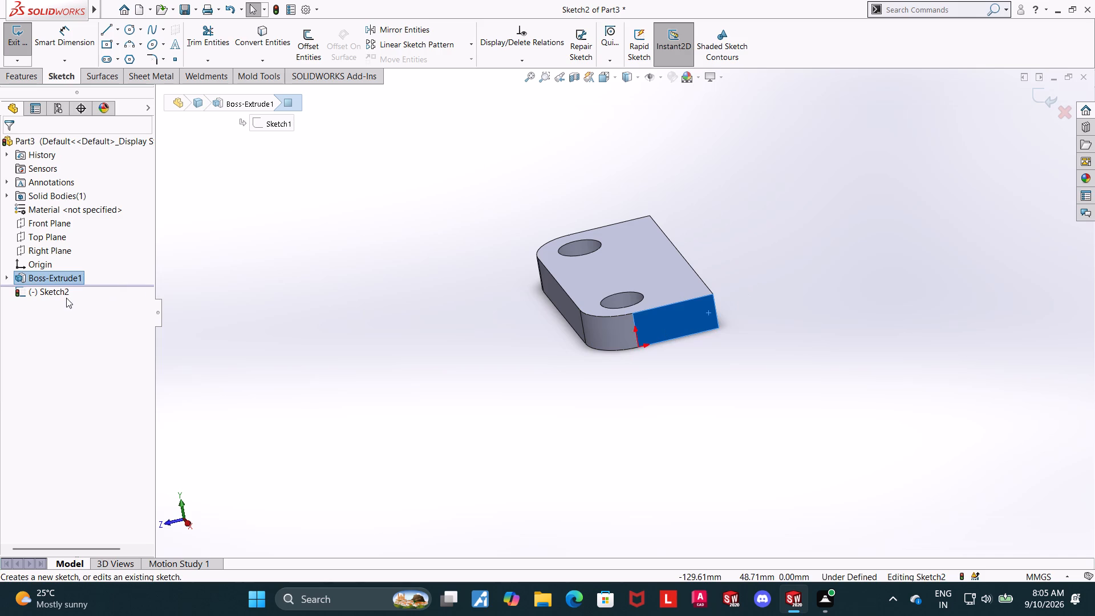
click(63, 298)
click(84, 283)
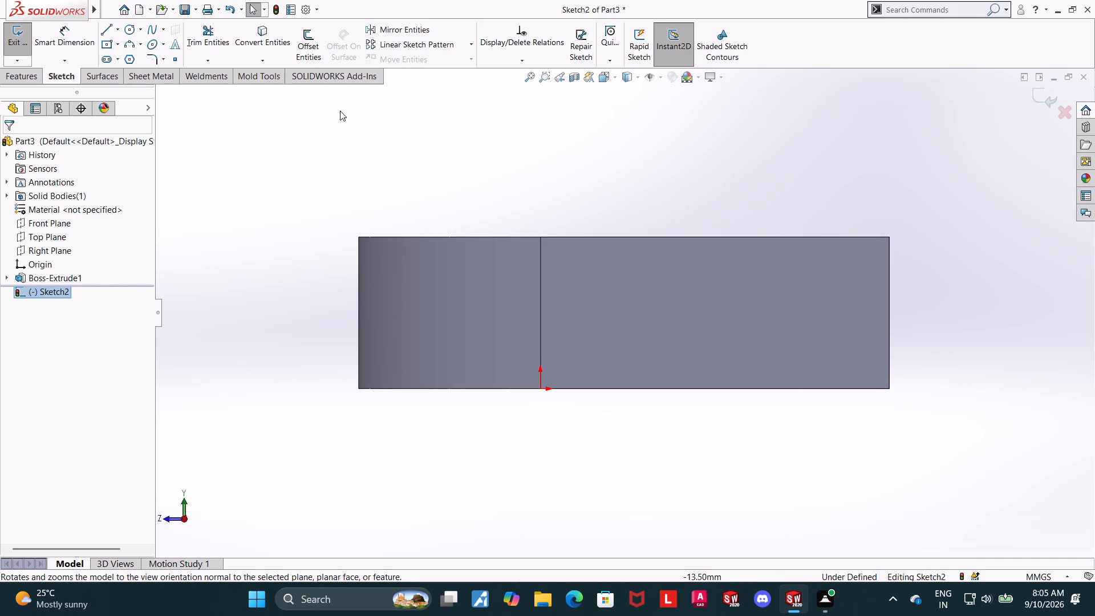
click(288, 135)
Sketch a vertical line about 3.55 mm down from the face's top edge, continuing horizontally to the edge opposite the rounded corner.
click(109, 31)
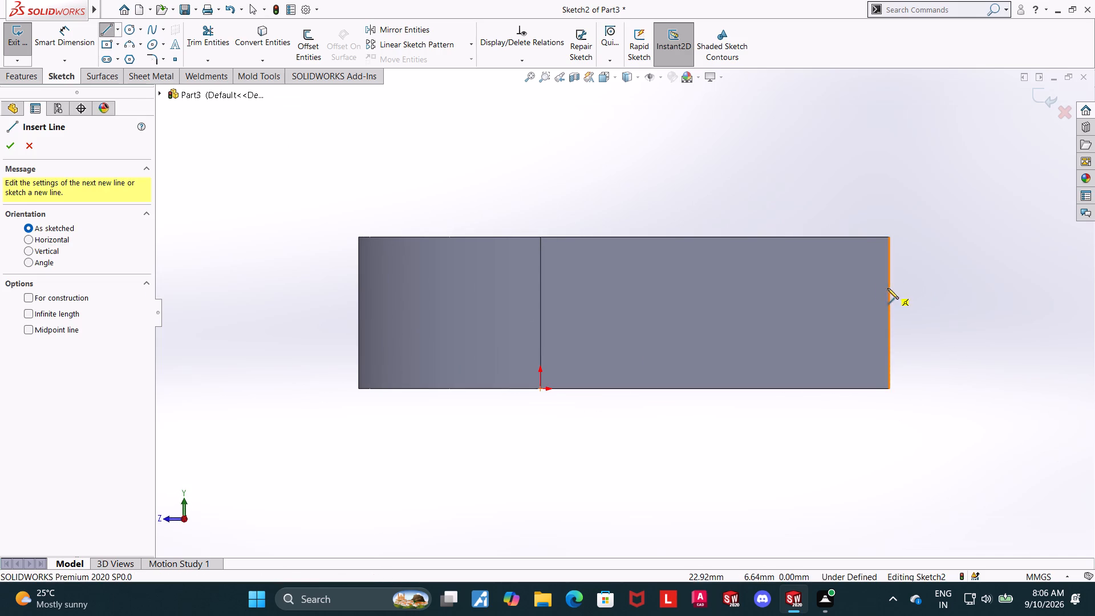
click(833, 237)
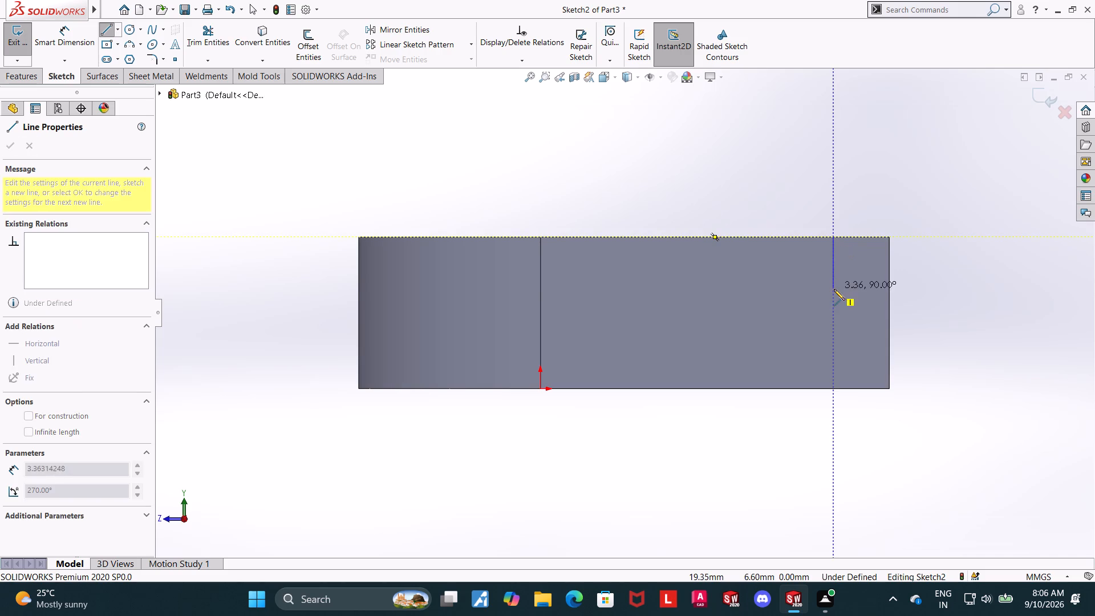
click(834, 291)
click(887, 293)
key(Escape)
key(Escape)
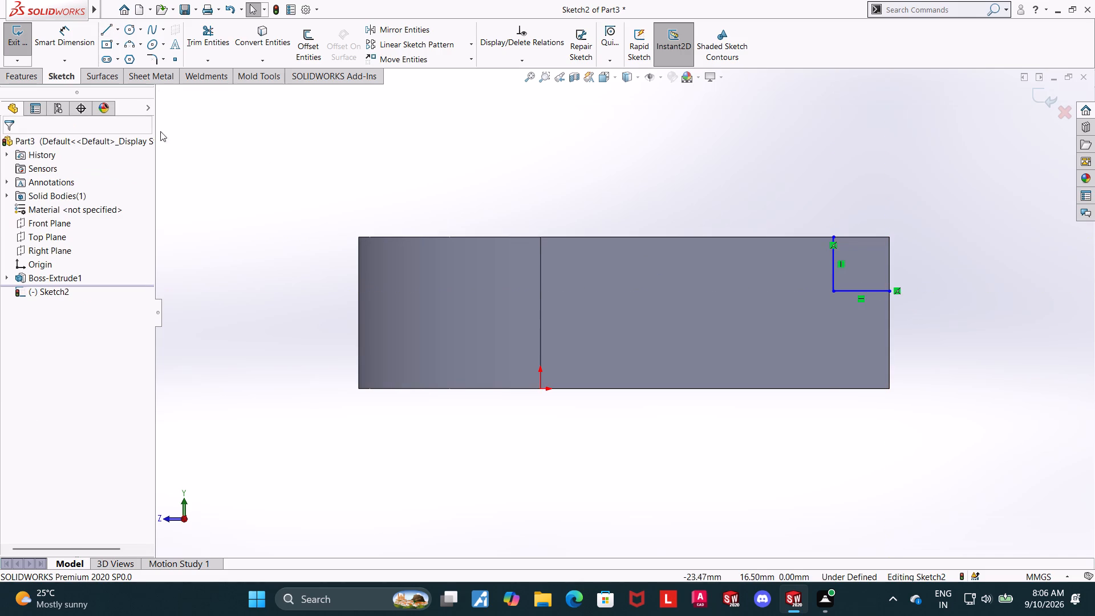
key(Escape)
Dimension the vertical line's length as 4 mm.
click(78, 40)
click(834, 262)
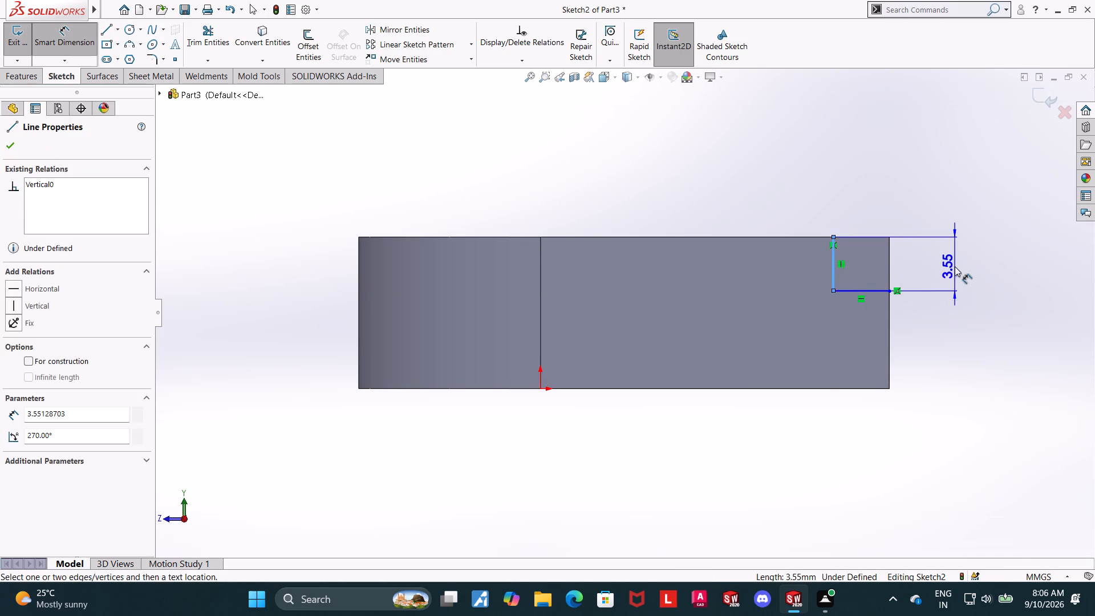
click(955, 266)
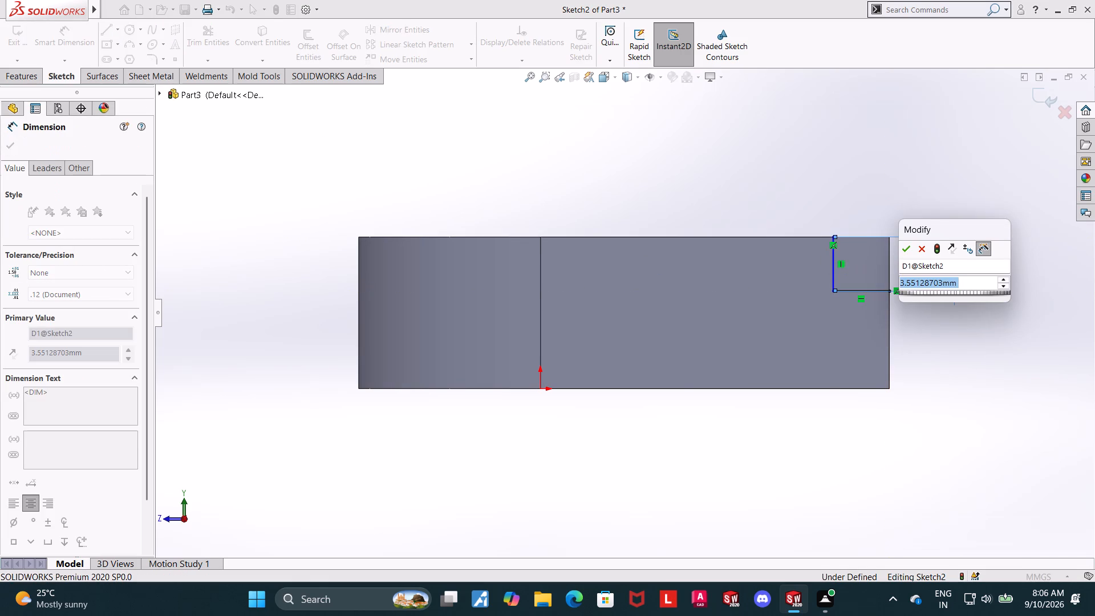
key(4)
key(Return)
key(Escape)
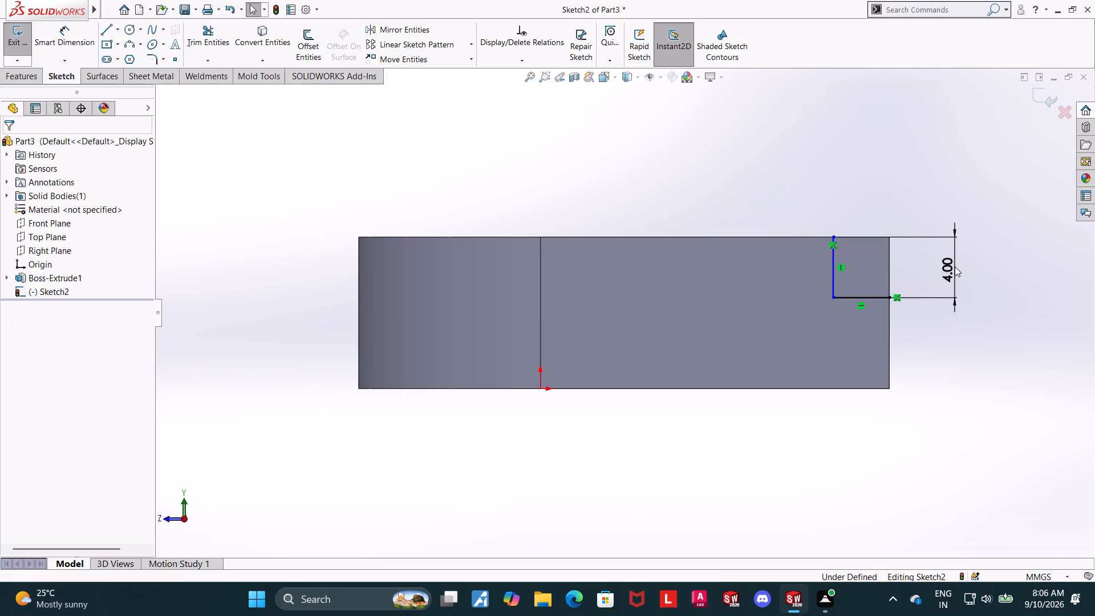
Dimension the horizontal line's length as 5 mm.
click(75, 35)
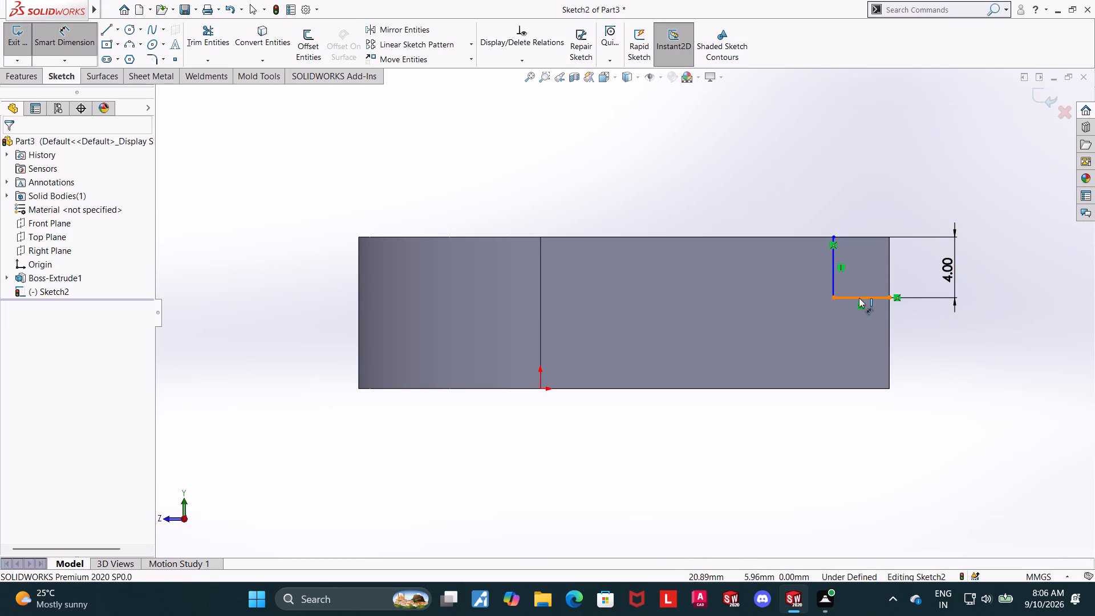
click(859, 298)
click(859, 186)
key(5)
key(Return)
key(Escape)
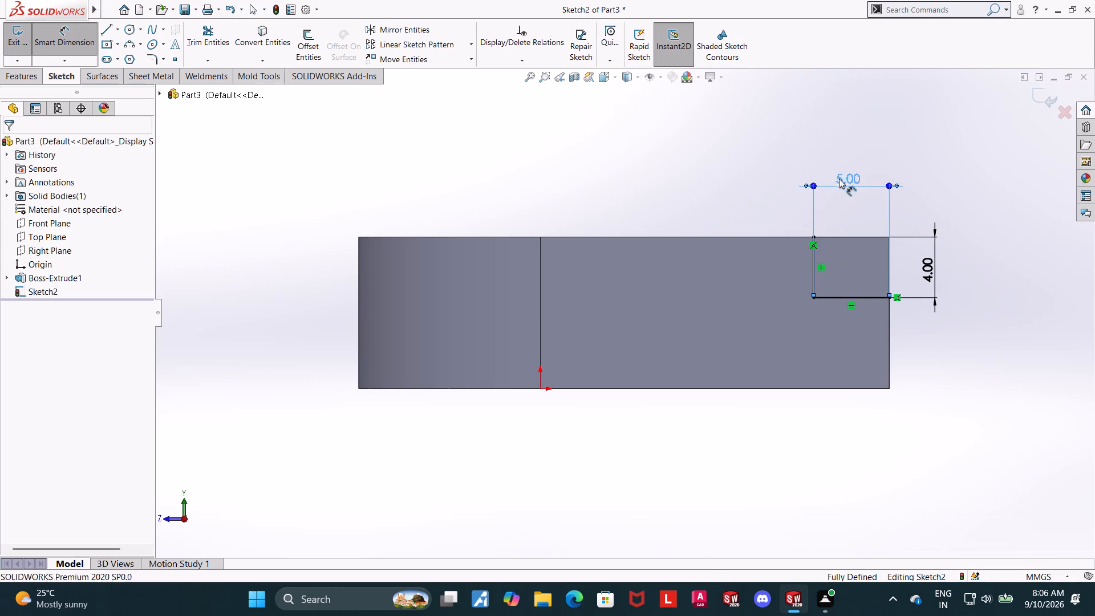
key(Escape)
Close the 5 by 4 mm corner rectangle with lines along the face's top and side edges, and exit the sketch.
click(112, 31)
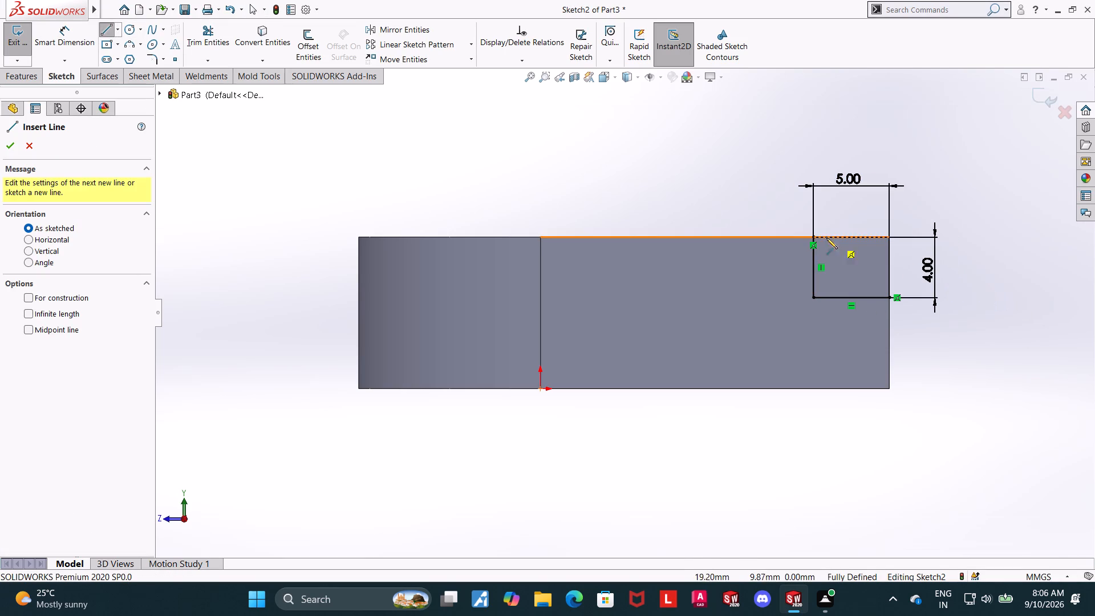
click(814, 235)
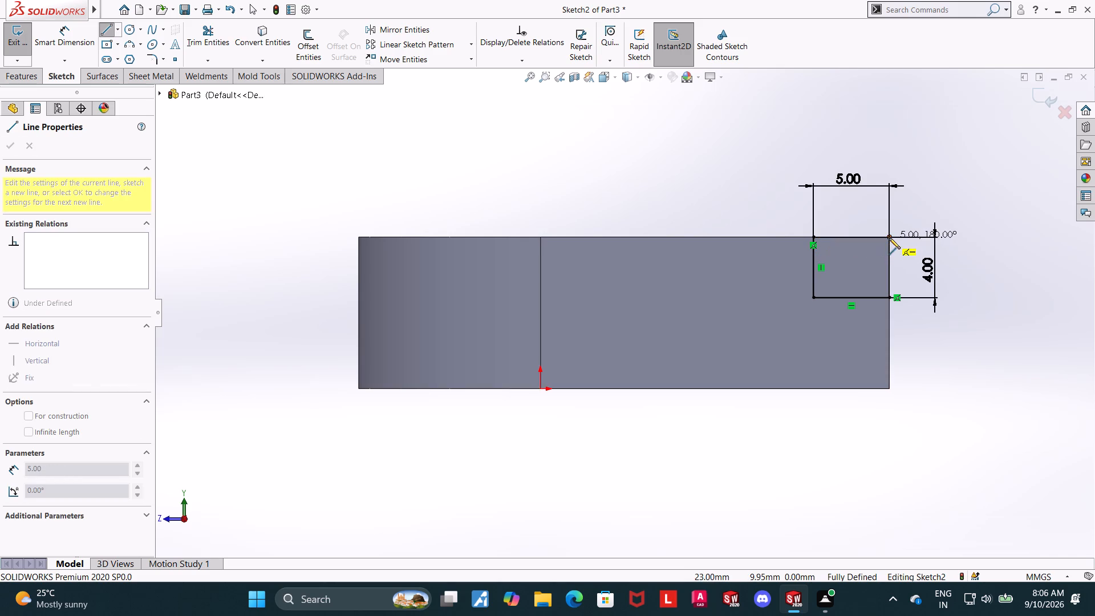
click(889, 238)
click(890, 297)
key(Escape)
key(Escape)
click(1046, 94)
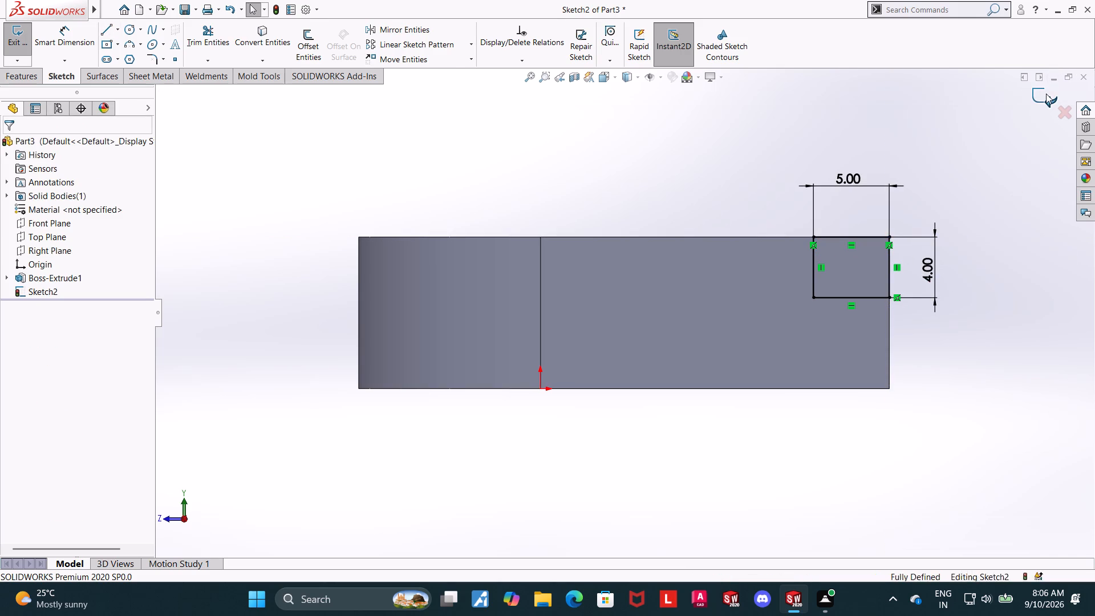
Cut the corner rectangle Through All along the block's long edge to form a step.
middle_drag(987, 241, 974, 275)
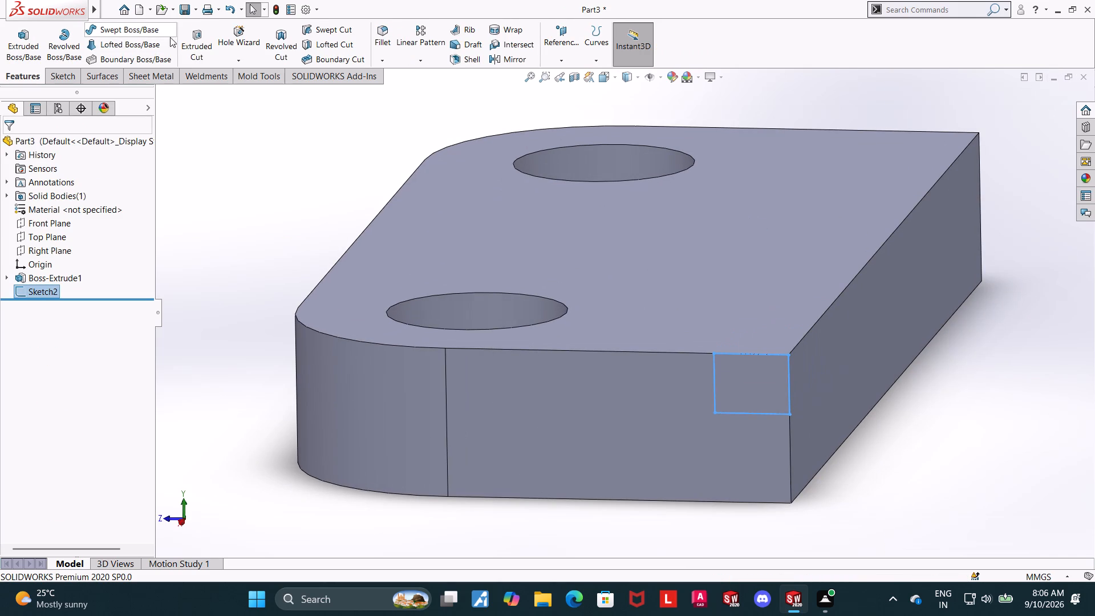
click(196, 33)
scroll(575, 193, up, 3)
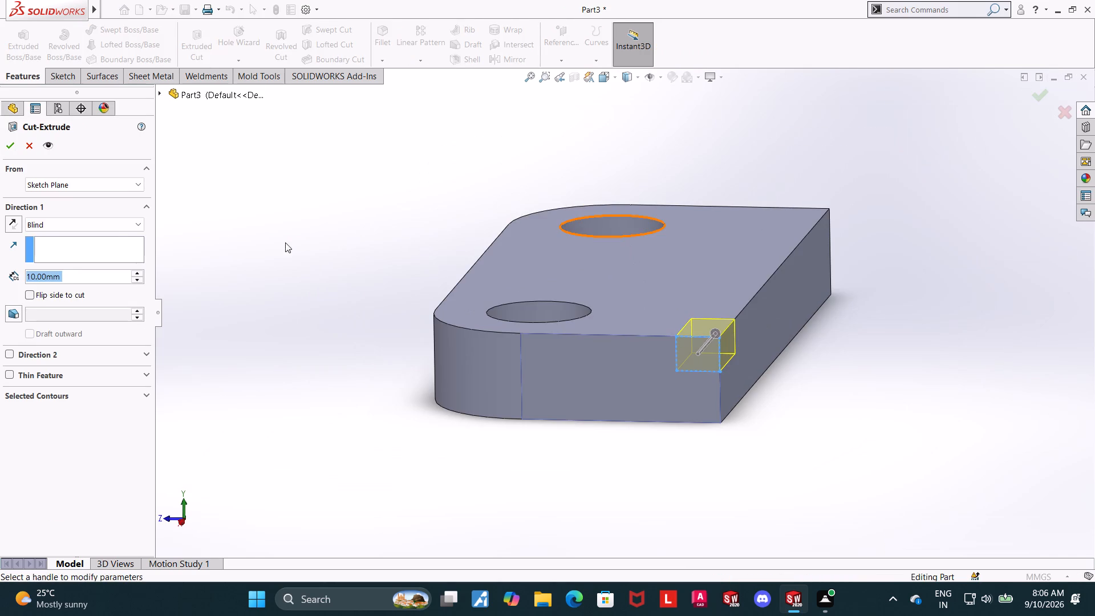
click(70, 224)
click(52, 248)
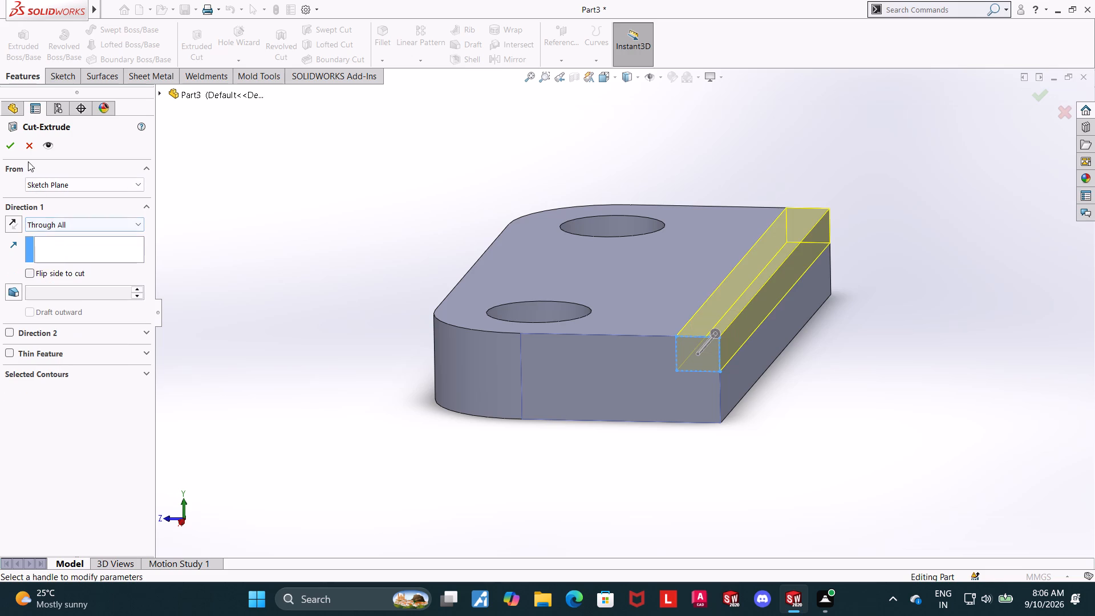
click(11, 148)
click(893, 350)
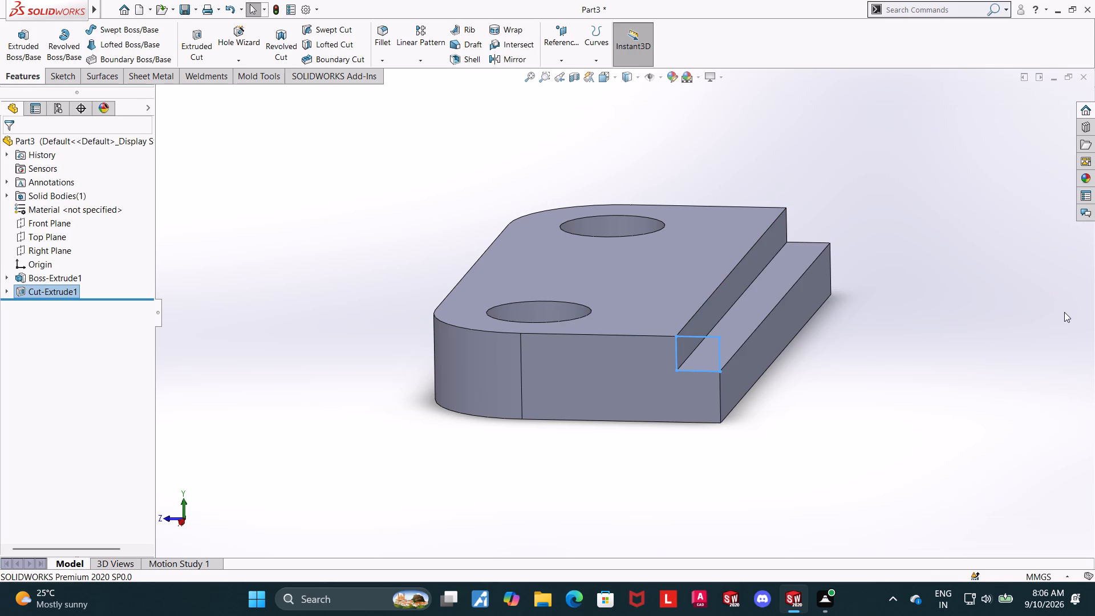
Select the Front Plane and extend its displayed border upward well above the block.
middle_drag(867, 392, 929, 364)
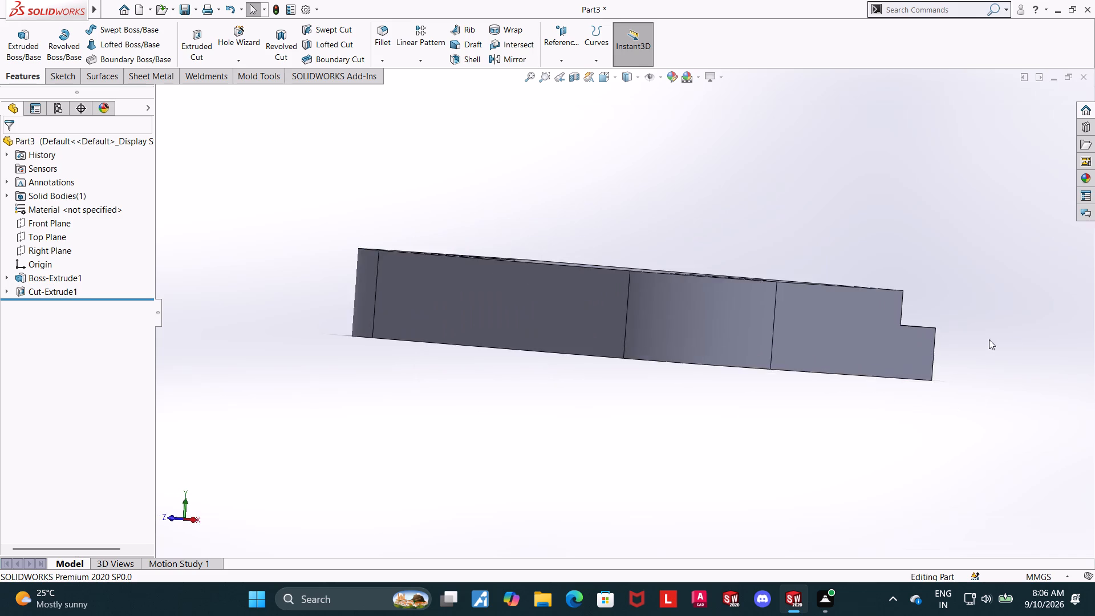
middle_drag(992, 340, 1073, 356)
scroll(664, 468, down, 1)
scroll(633, 394, up, 1)
middle_drag(631, 394, 614, 452)
scroll(157, 282, up, 2)
click(29, 225)
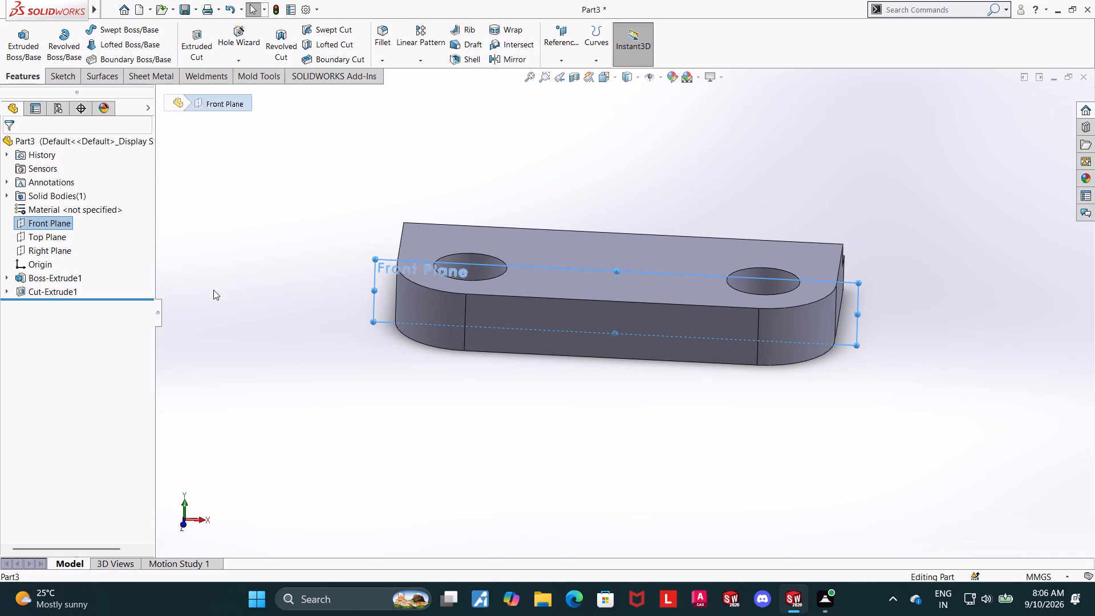
click(385, 367)
click(59, 226)
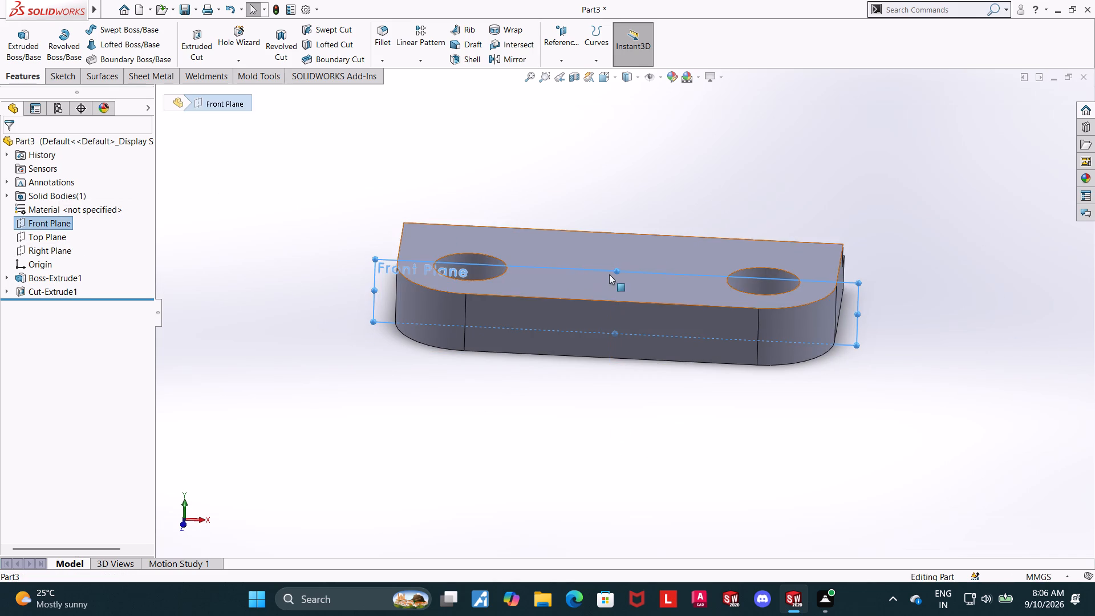
drag(617, 270, 662, 74)
click(509, 388)
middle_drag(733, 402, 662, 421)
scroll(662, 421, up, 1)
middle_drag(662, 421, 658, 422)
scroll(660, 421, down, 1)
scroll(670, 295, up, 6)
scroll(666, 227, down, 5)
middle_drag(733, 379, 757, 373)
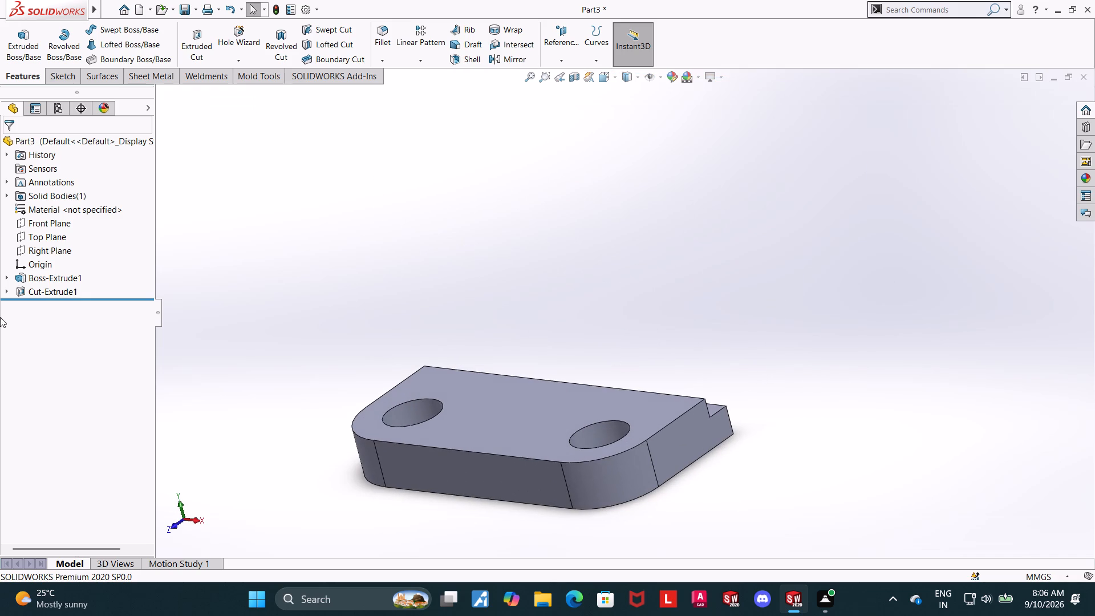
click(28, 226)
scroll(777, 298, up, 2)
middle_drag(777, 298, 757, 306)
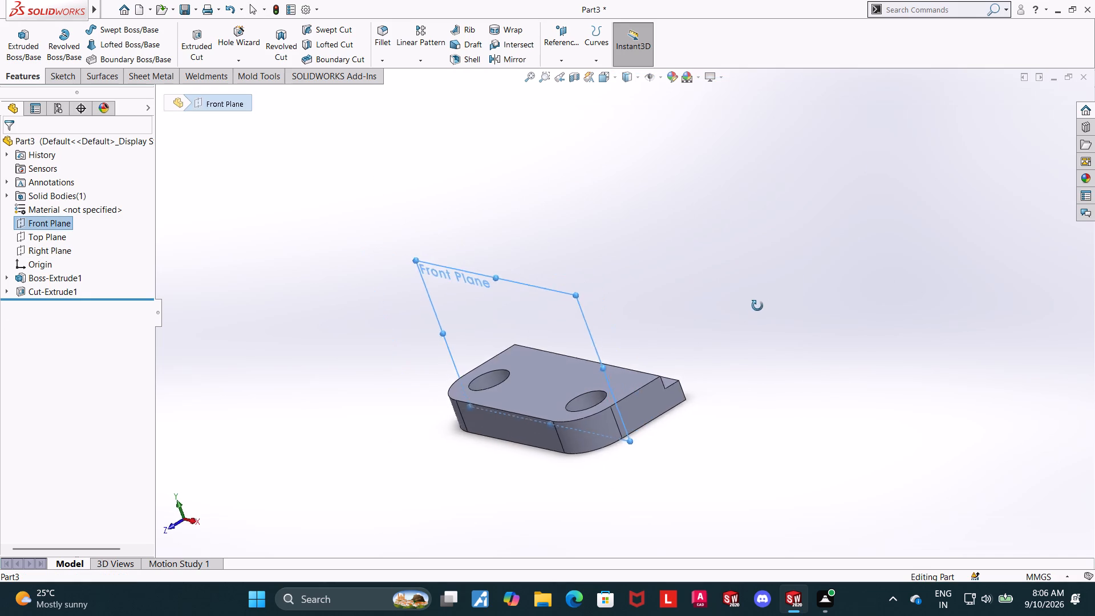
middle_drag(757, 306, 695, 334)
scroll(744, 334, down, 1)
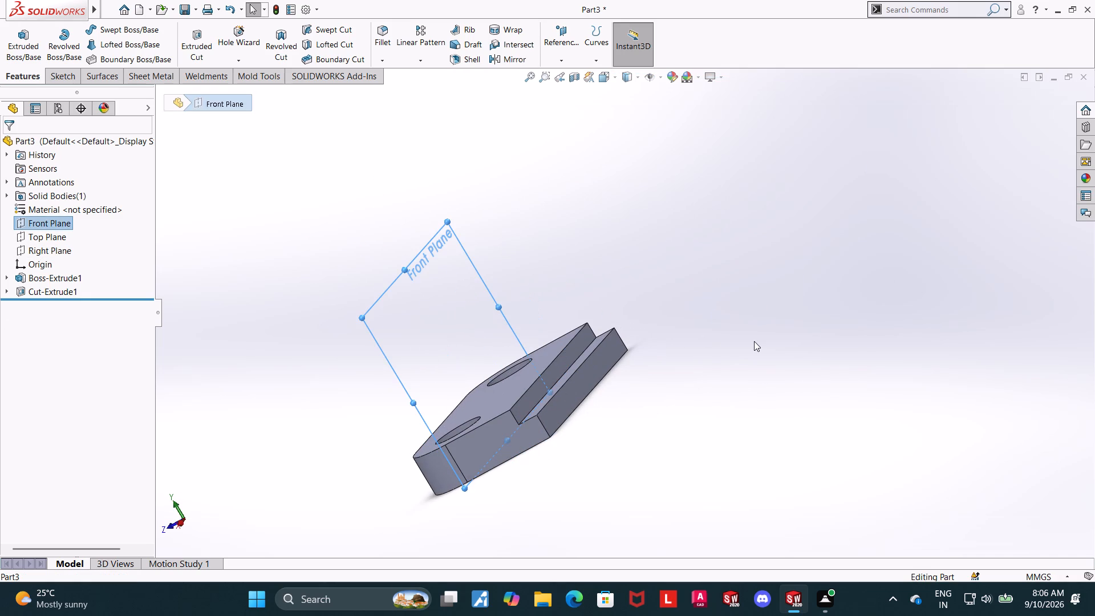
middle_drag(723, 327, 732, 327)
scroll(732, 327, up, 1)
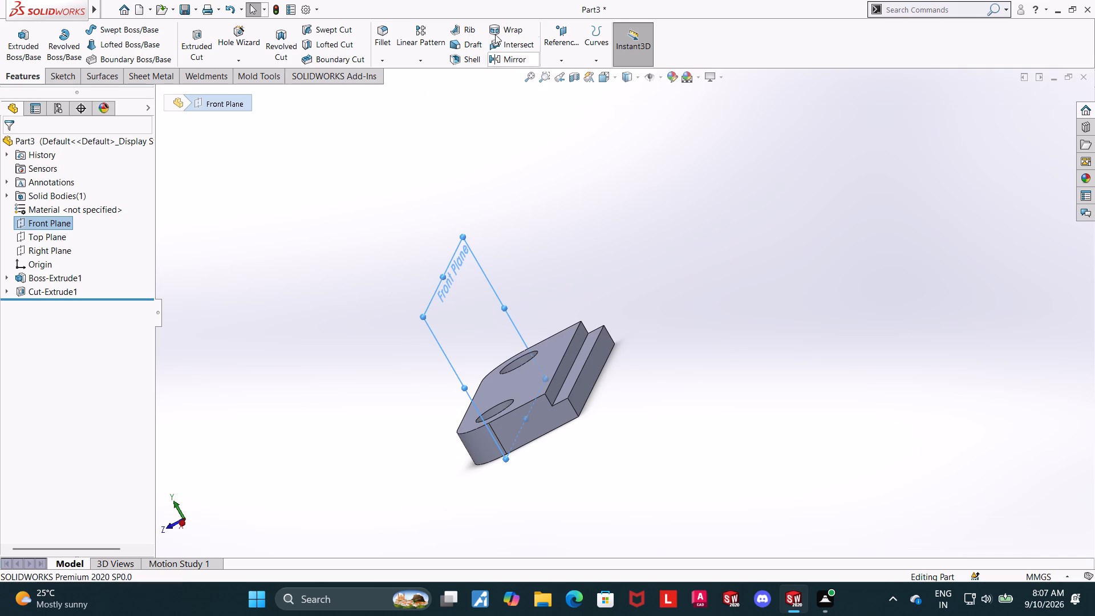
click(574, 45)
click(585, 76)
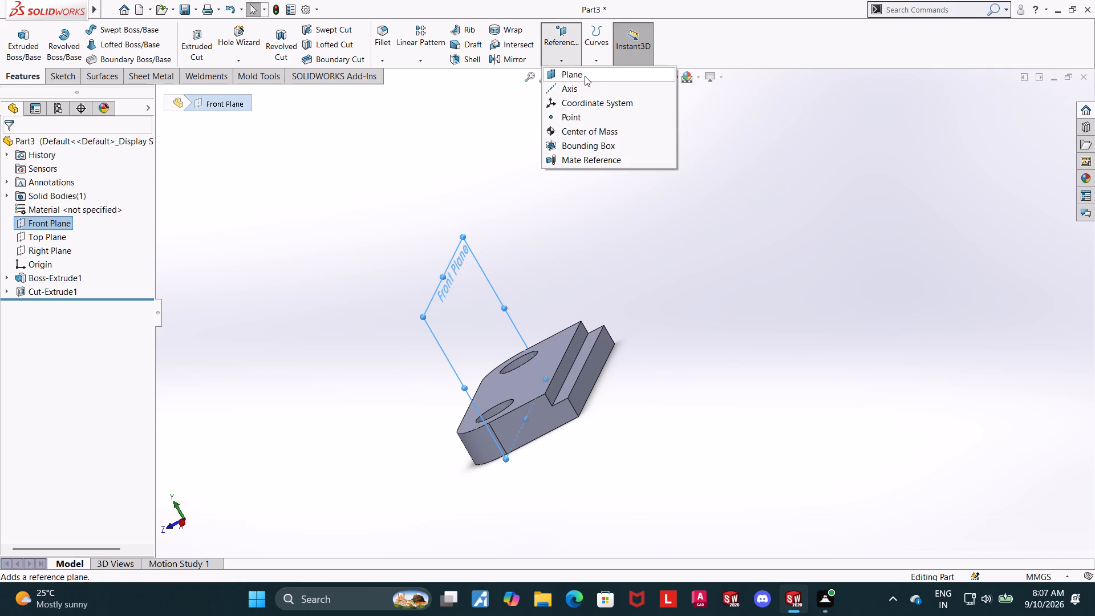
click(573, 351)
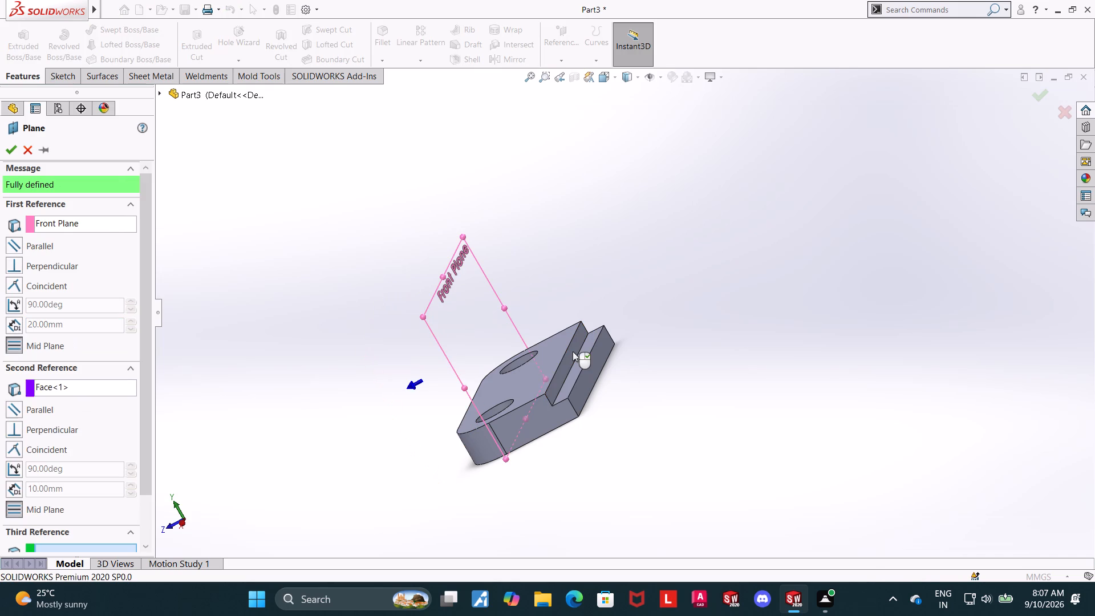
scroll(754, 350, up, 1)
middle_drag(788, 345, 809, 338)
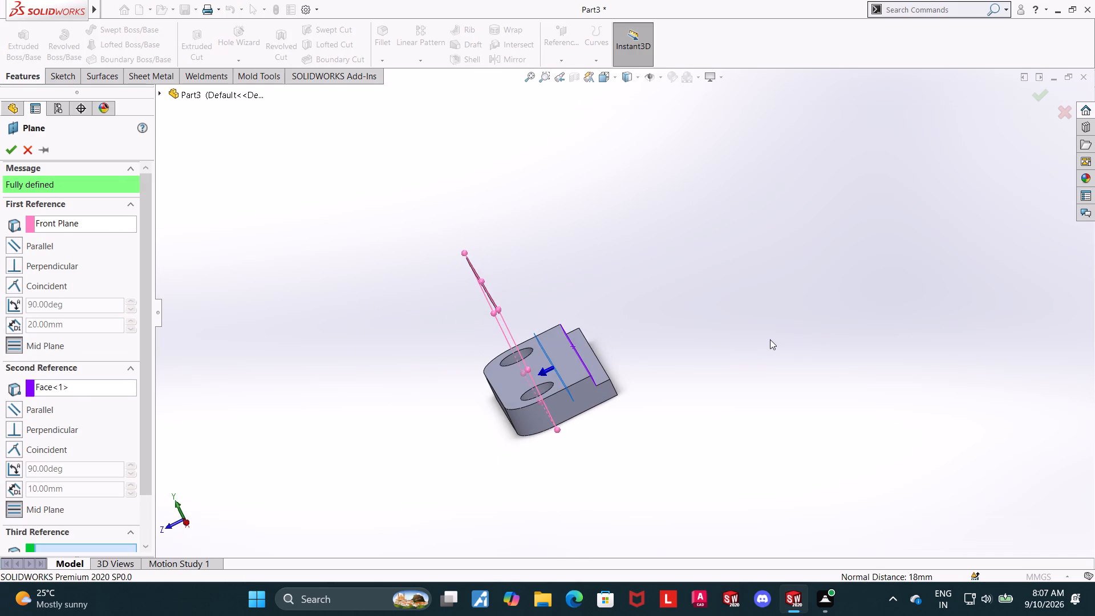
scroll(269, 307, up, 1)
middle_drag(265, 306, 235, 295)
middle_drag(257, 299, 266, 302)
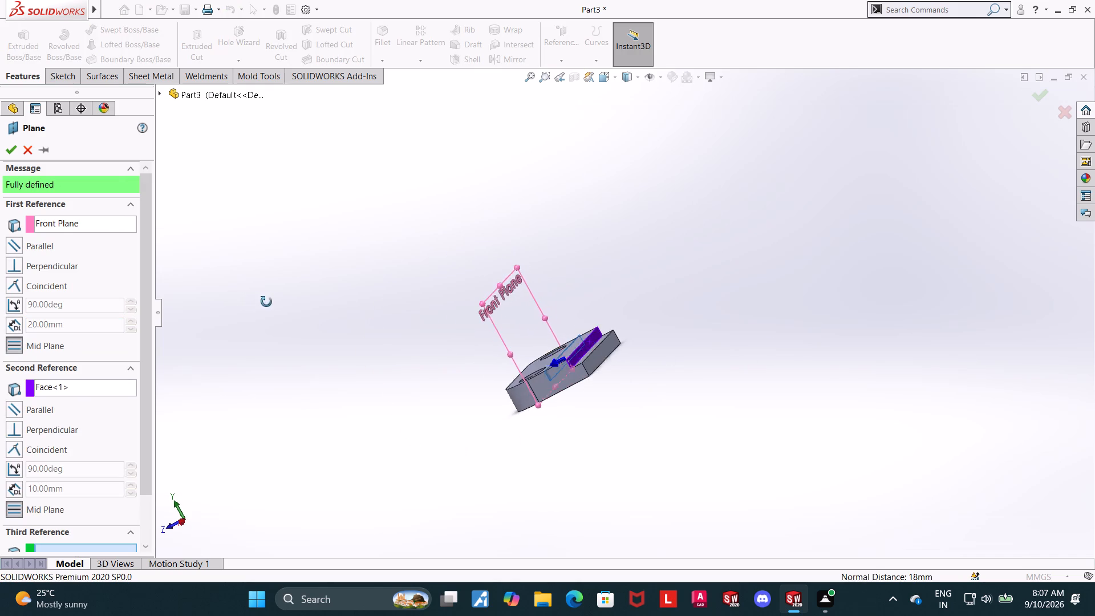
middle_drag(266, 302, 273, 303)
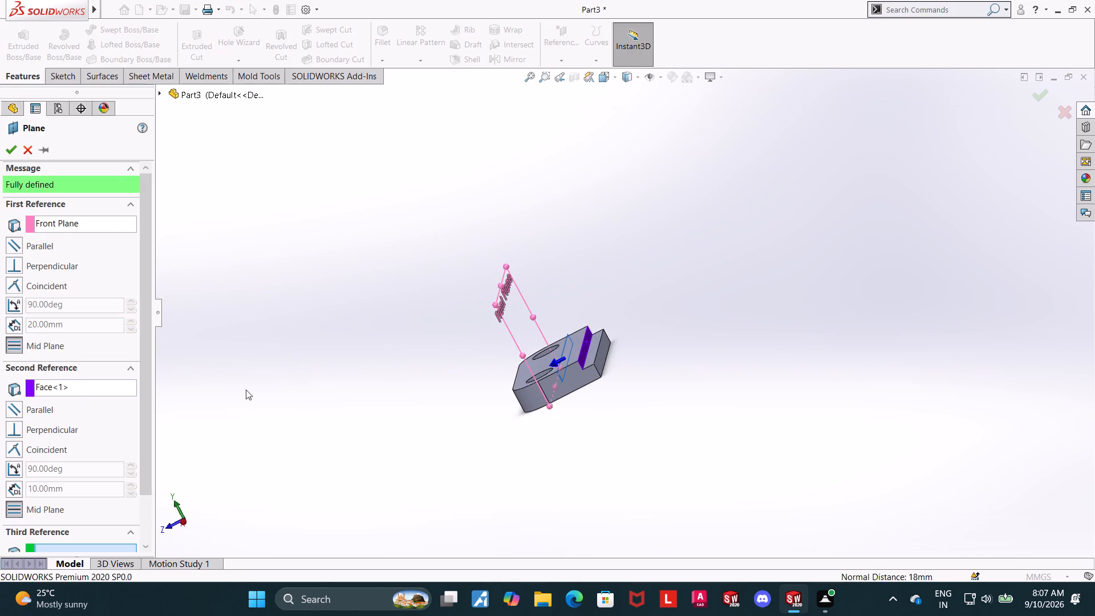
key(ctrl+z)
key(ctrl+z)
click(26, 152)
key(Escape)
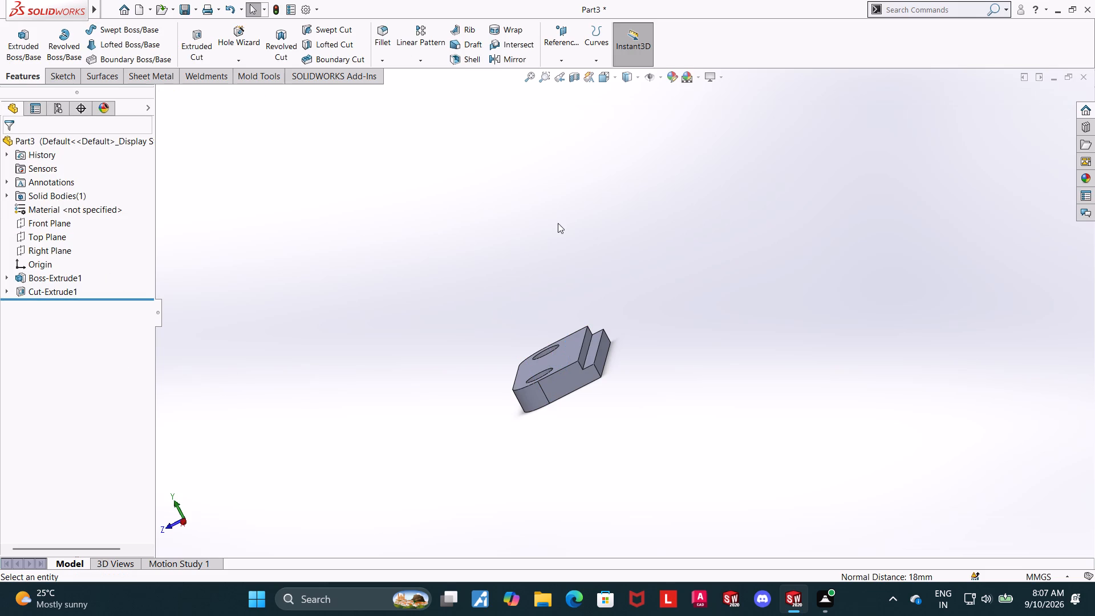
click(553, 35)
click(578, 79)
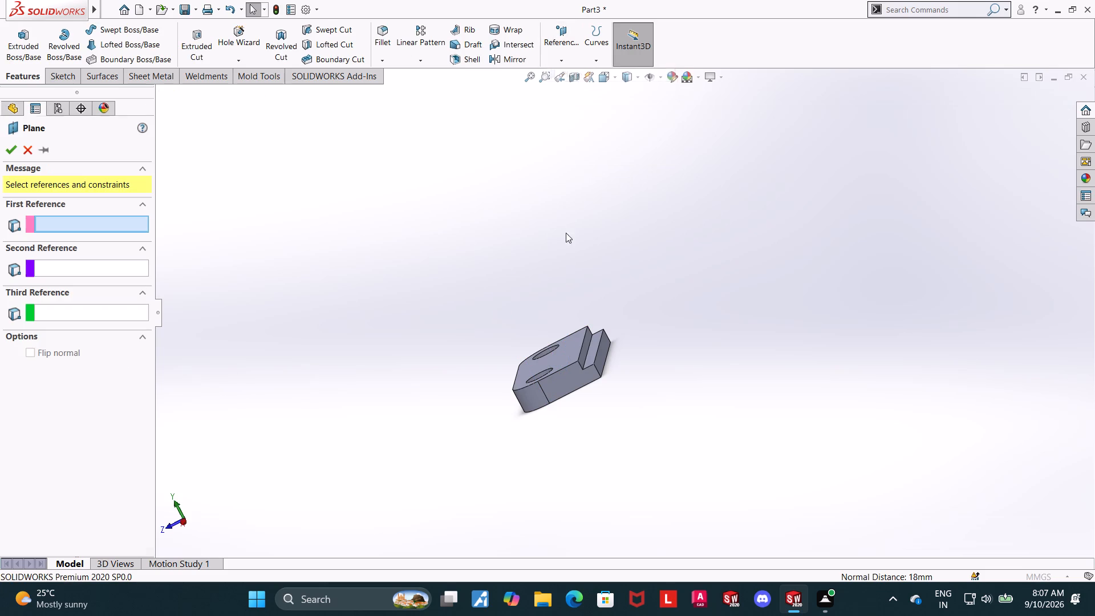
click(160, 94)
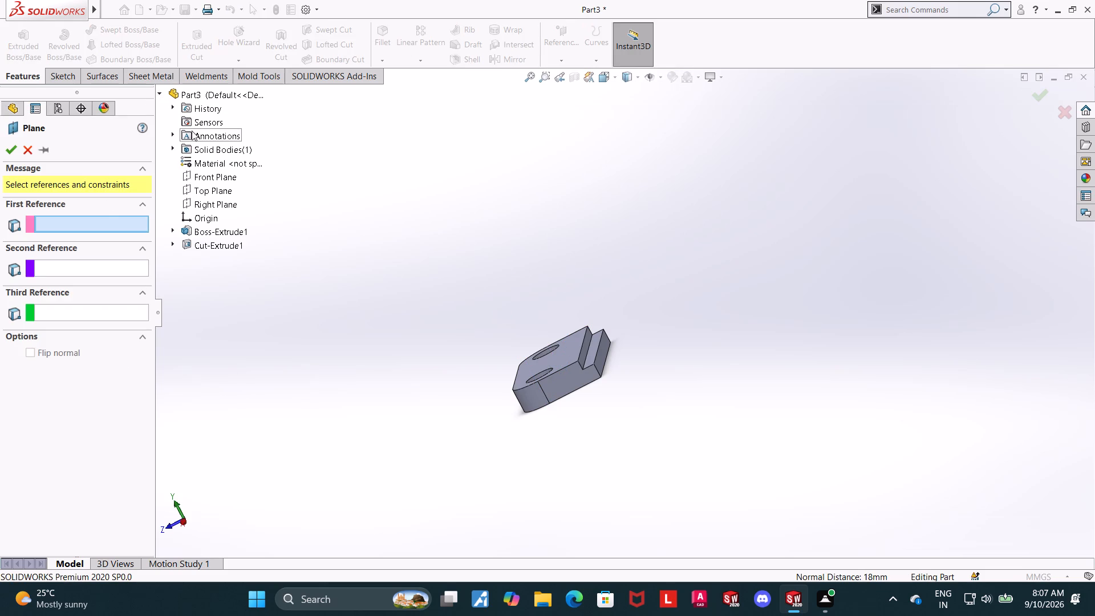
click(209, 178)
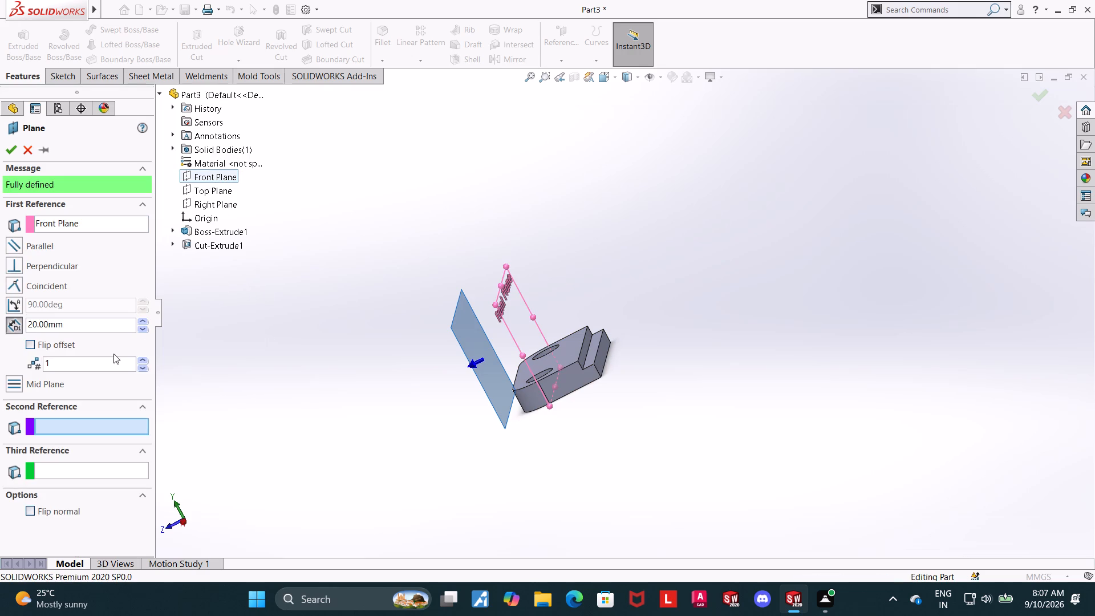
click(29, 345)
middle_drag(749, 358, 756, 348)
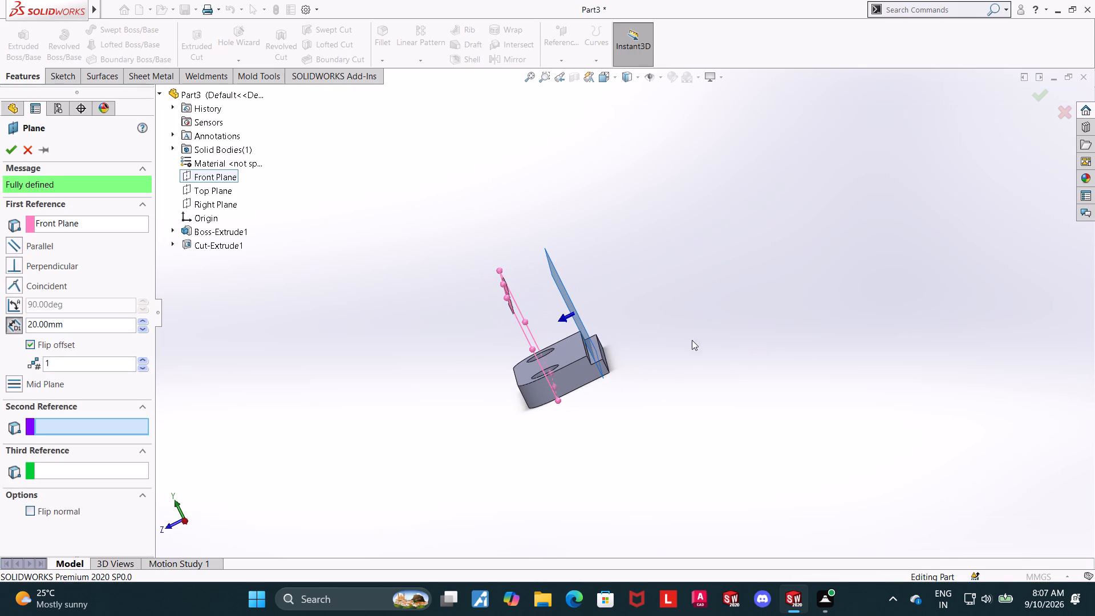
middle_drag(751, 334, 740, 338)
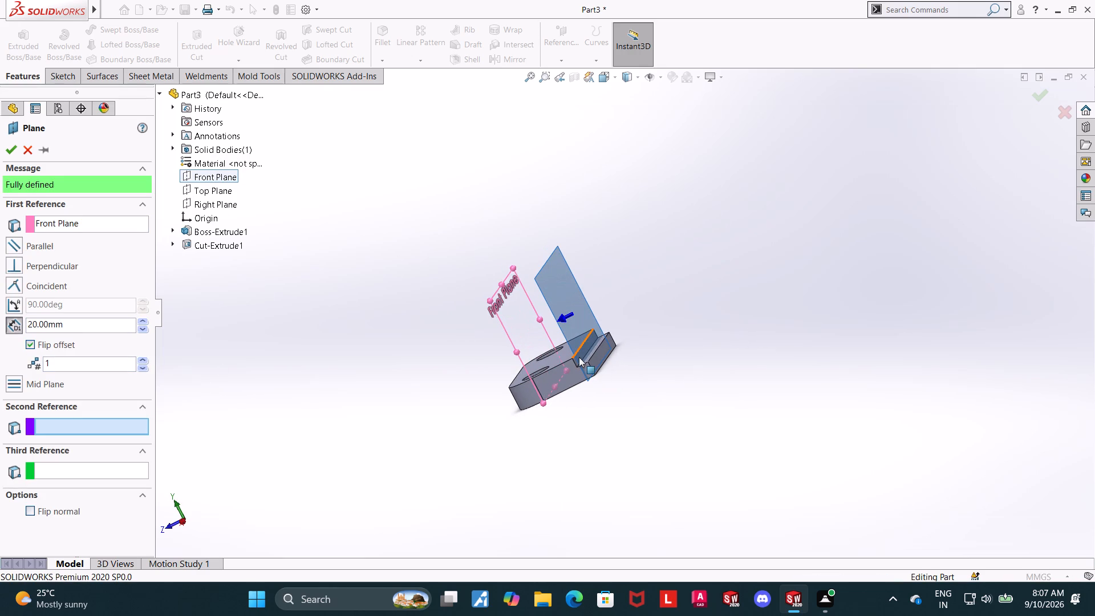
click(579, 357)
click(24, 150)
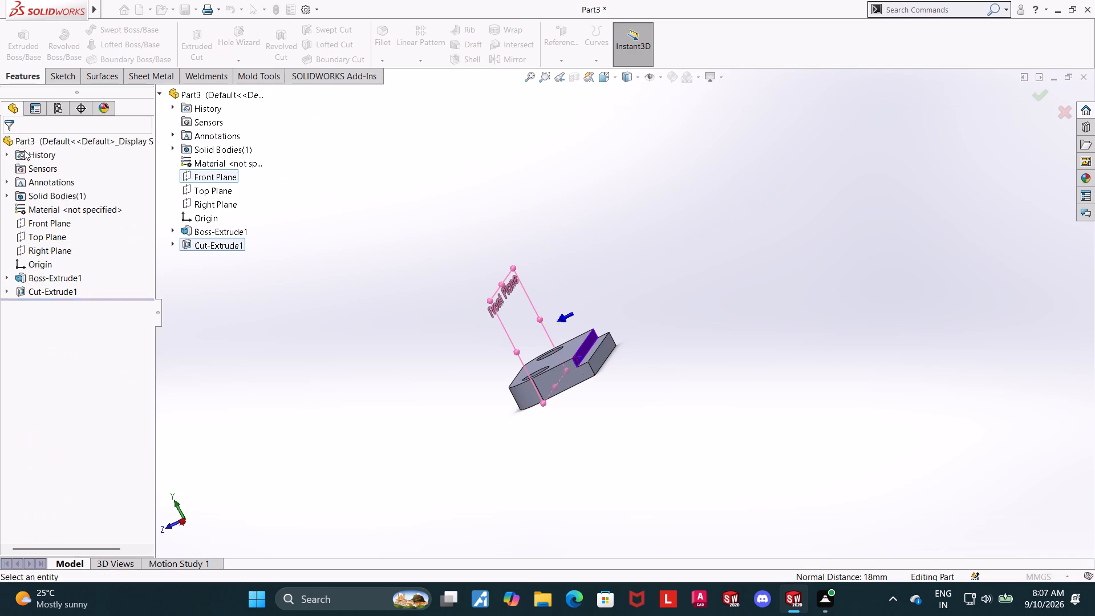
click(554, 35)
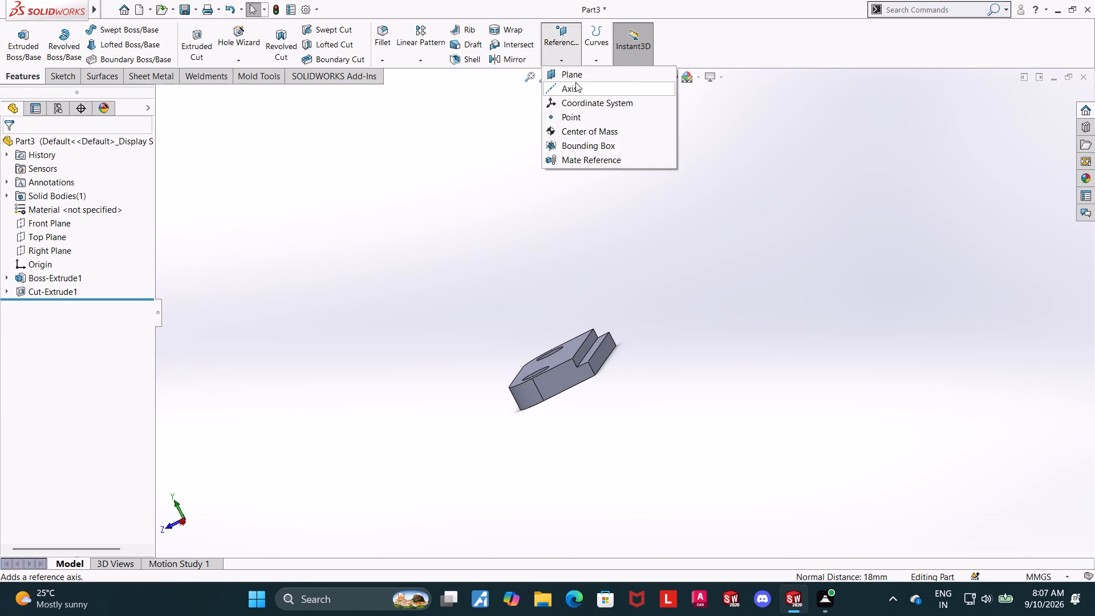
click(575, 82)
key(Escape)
Set up a reference plane offset from the Front Plane, with the offset flipped toward the stepped edge of the block.
click(559, 35)
click(566, 80)
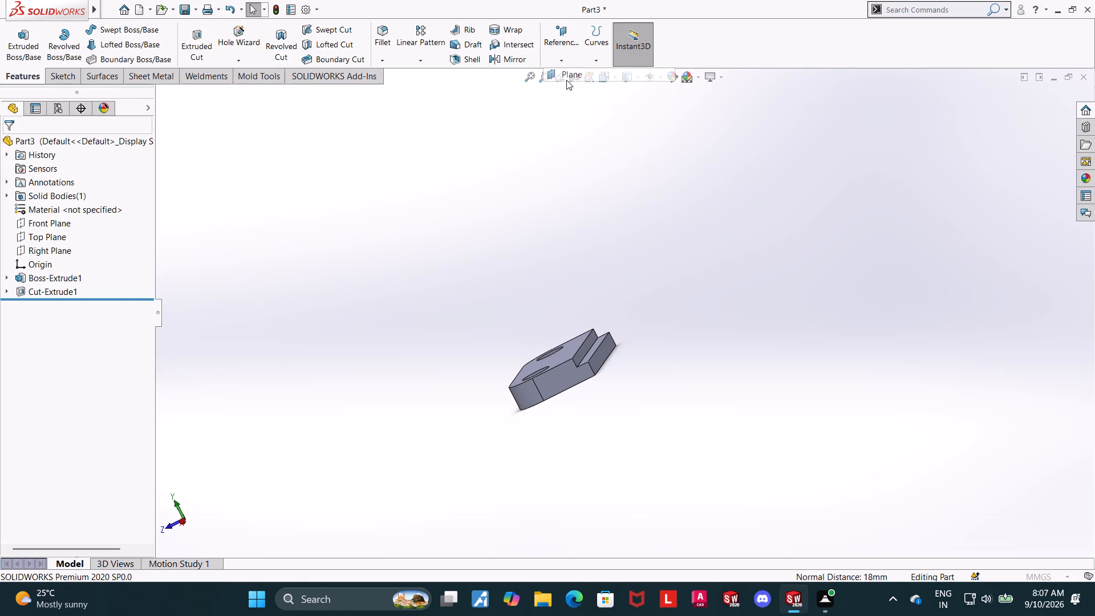
click(207, 175)
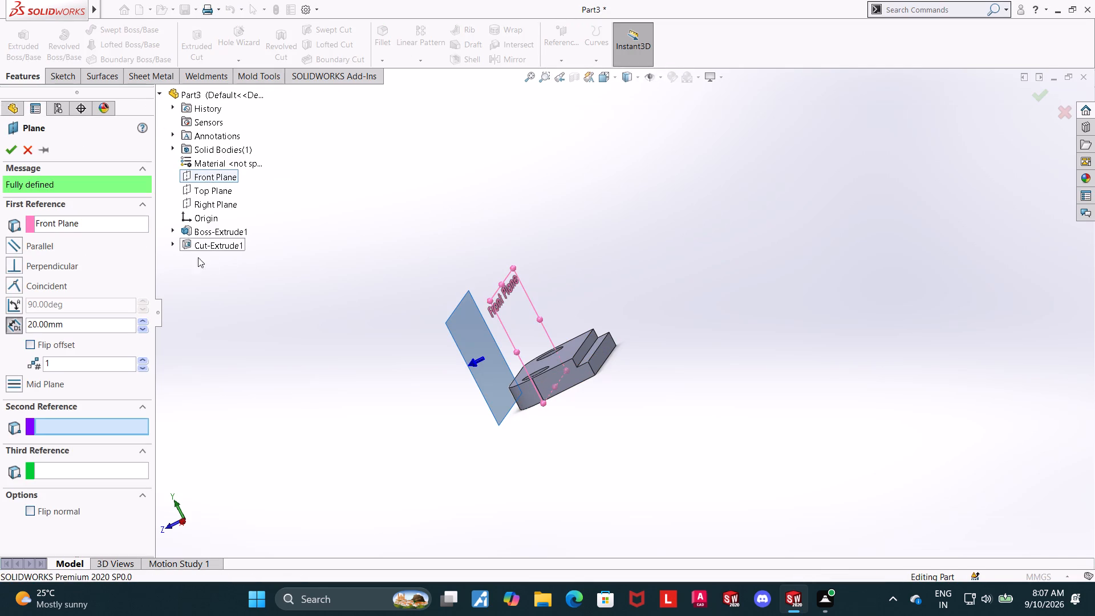
middle_drag(286, 302, 338, 387)
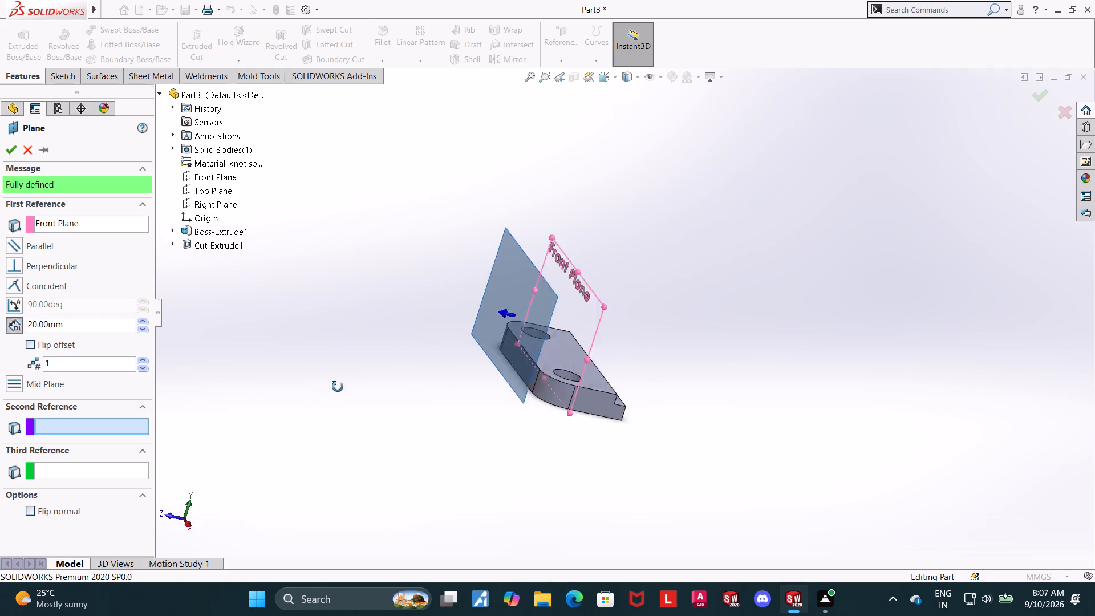
middle_drag(338, 387, 325, 374)
scroll(326, 375, up, 1)
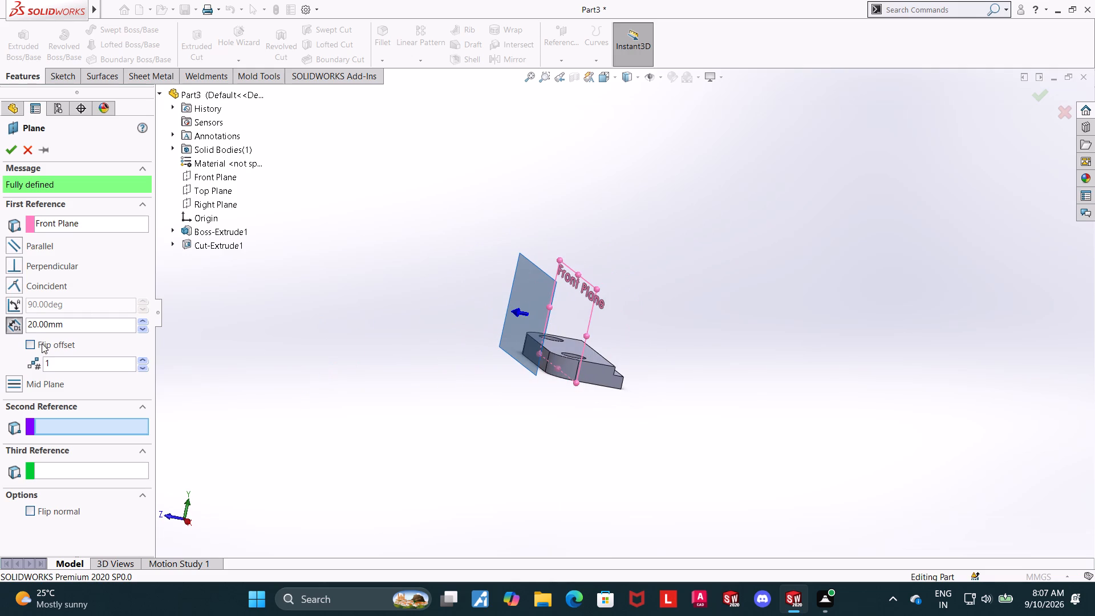
click(31, 343)
middle_drag(756, 357, 749, 297)
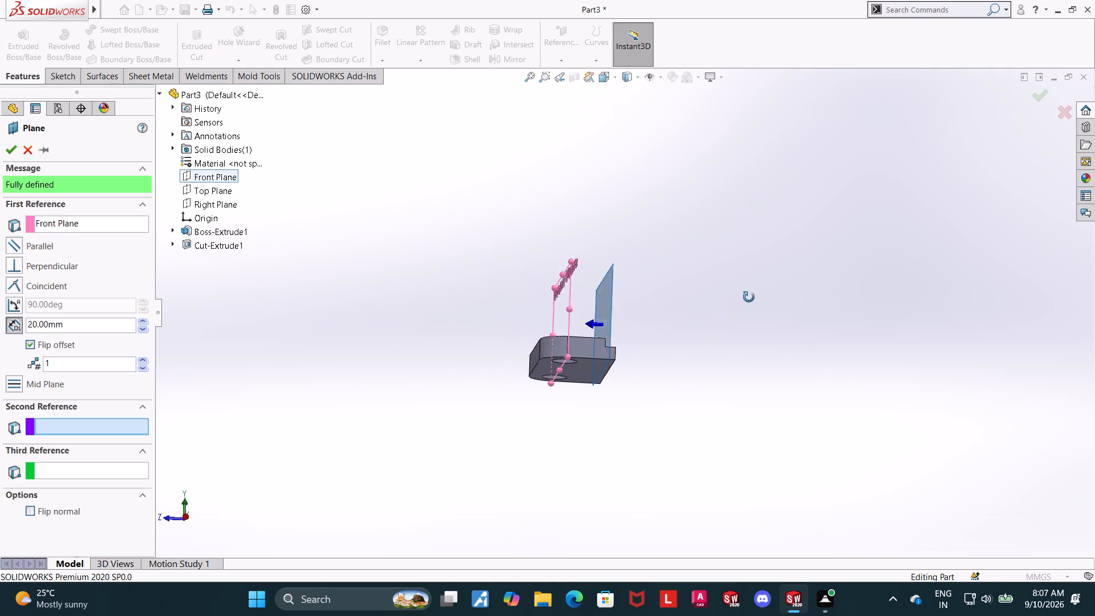
middle_drag(749, 297, 761, 339)
middle_drag(716, 342, 687, 346)
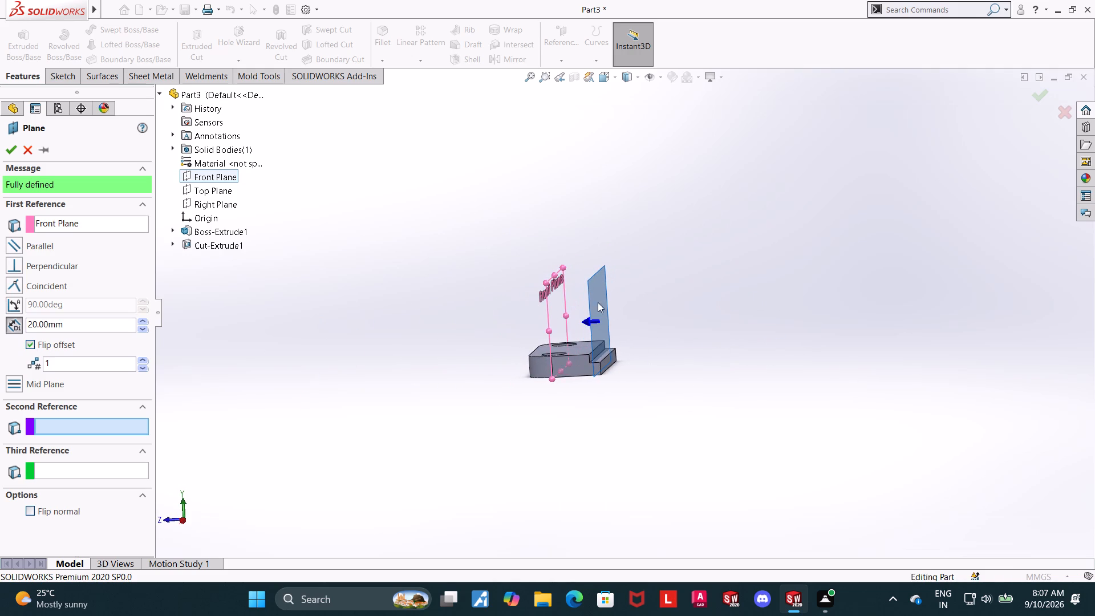
scroll(580, 293, down, 5)
scroll(789, 339, down, 2)
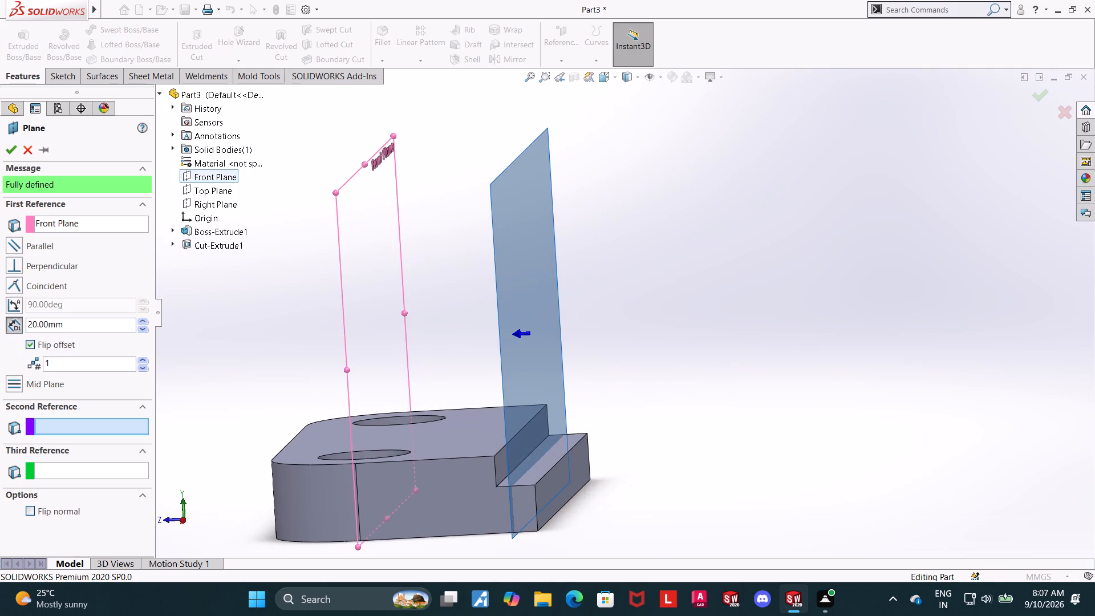
Set the reference plane's offset from the Front Plane to 18 mm and create the plane.
click(79, 326)
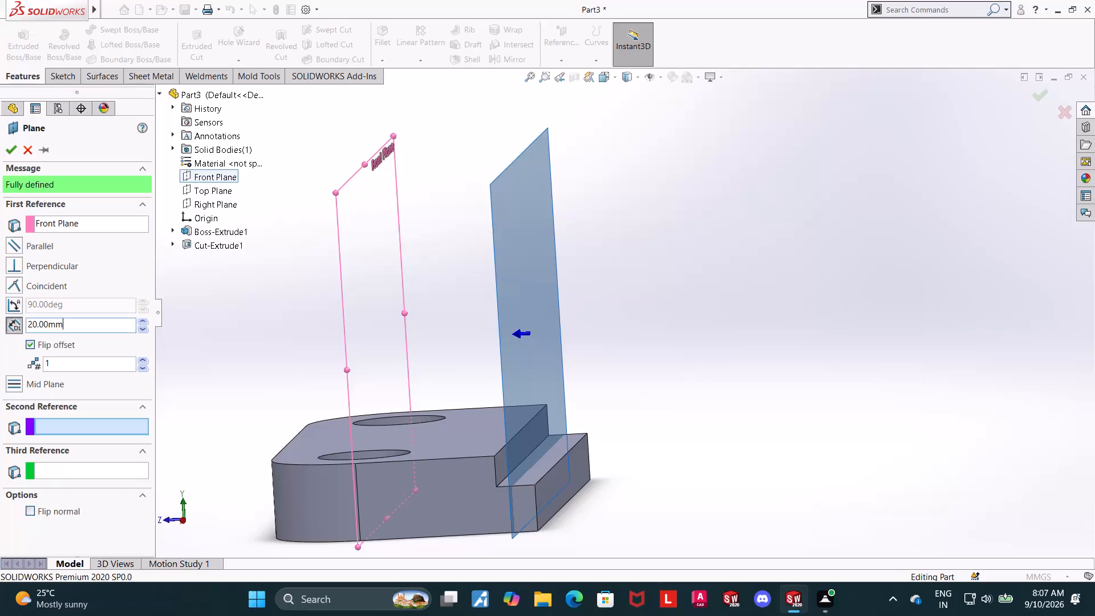
middle_drag(625, 376, 628, 441)
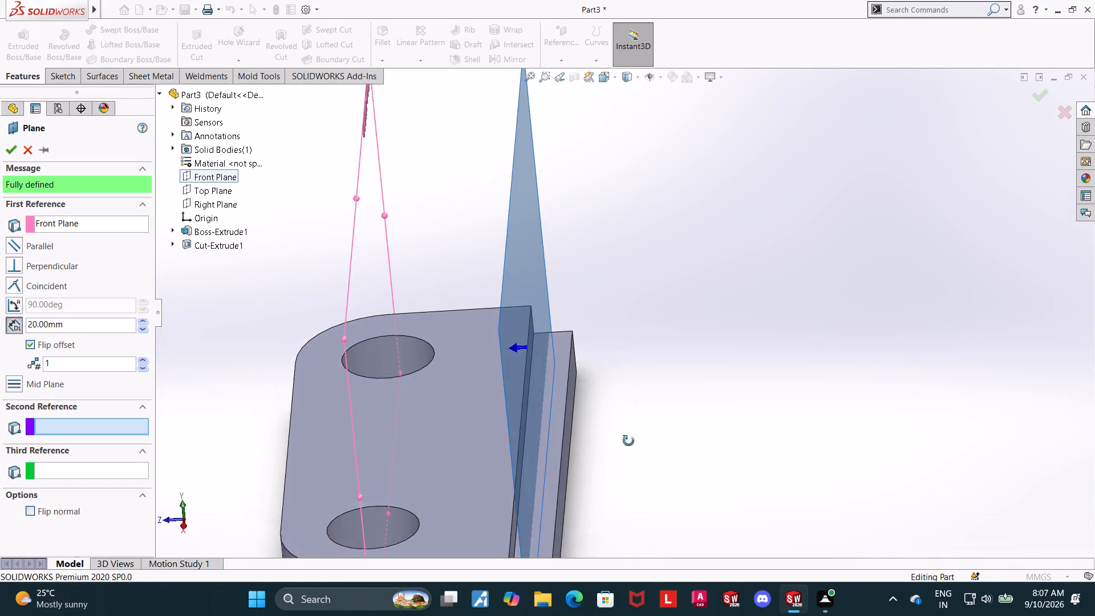
middle_drag(628, 441, 632, 459)
scroll(631, 459, up, 6)
scroll(546, 386, down, 2)
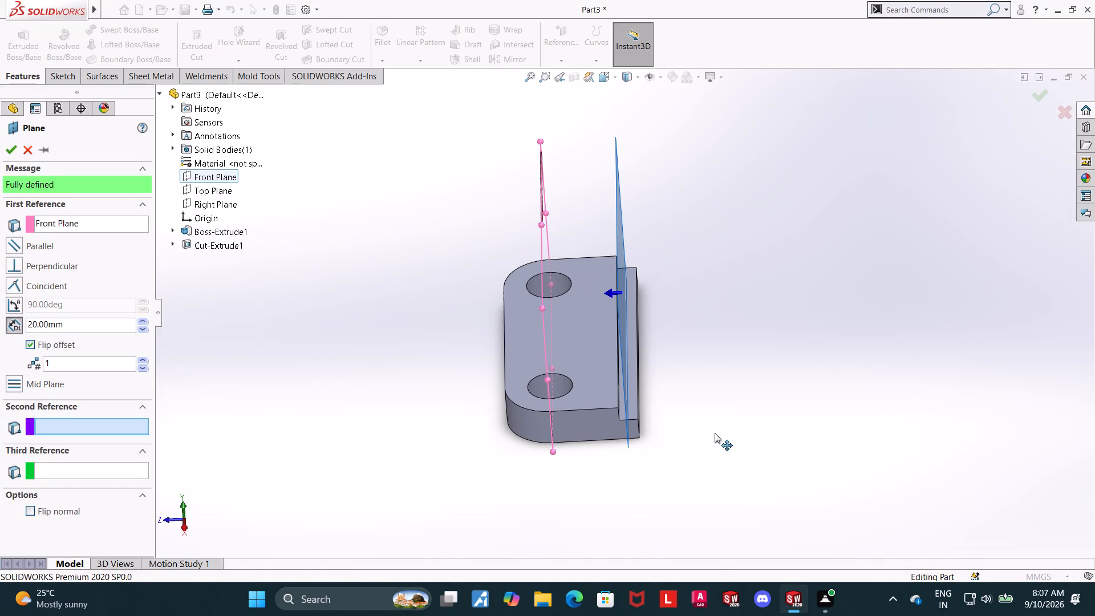
middle_drag(774, 433, 757, 372)
middle_drag(740, 362, 769, 346)
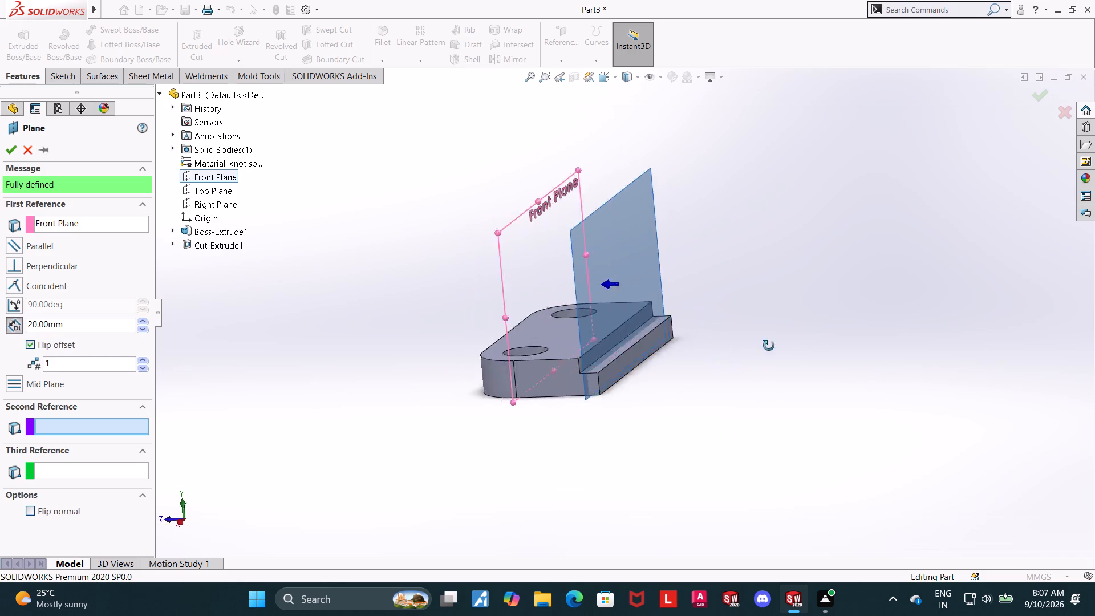
middle_drag(769, 346, 763, 343)
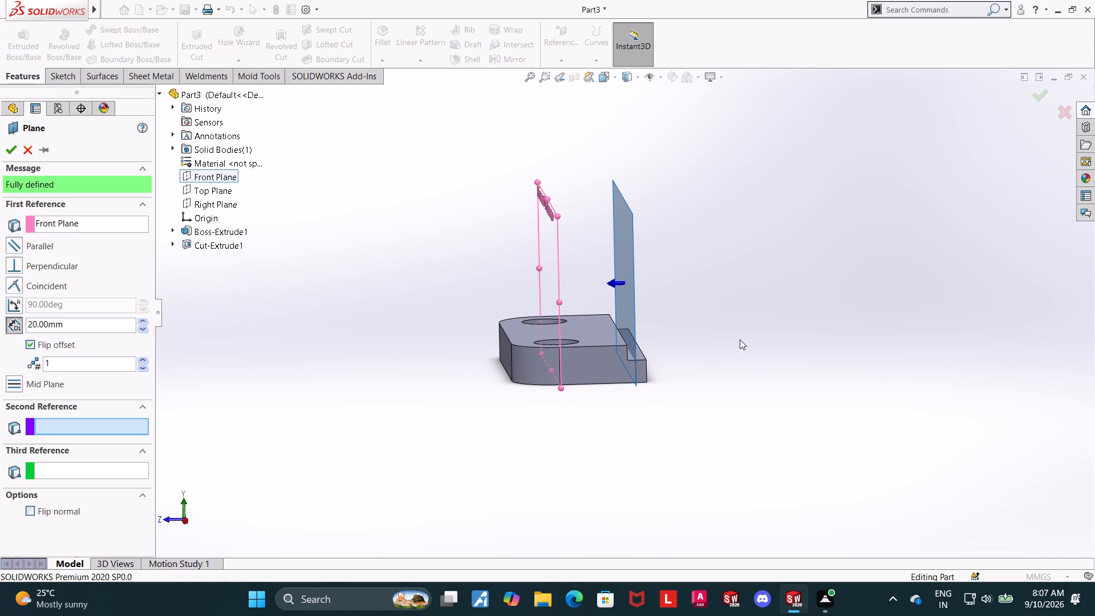
scroll(720, 309, down, 1)
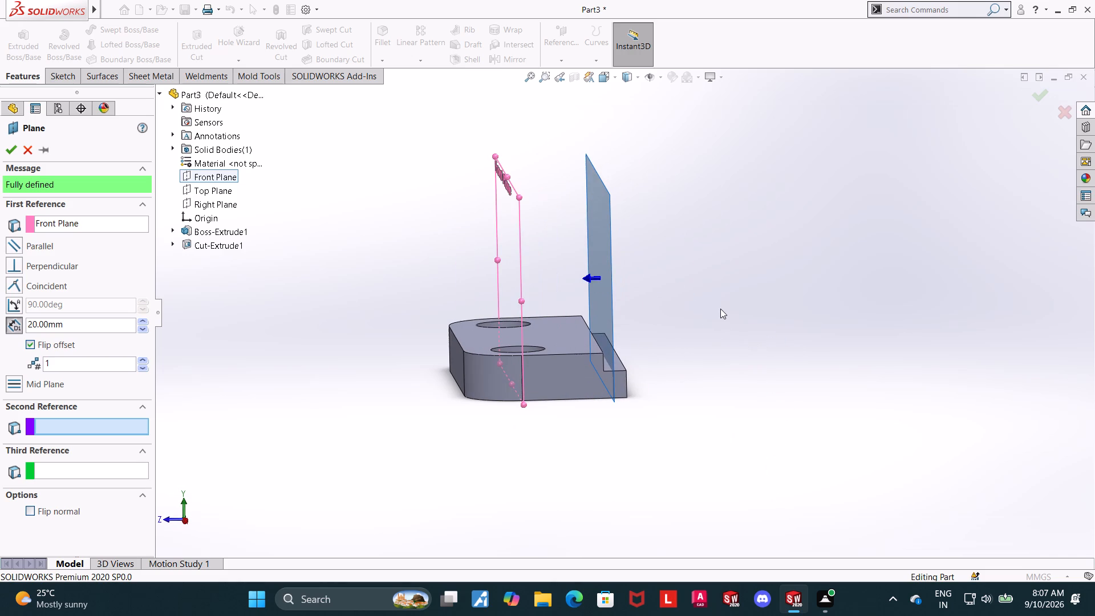
drag(72, 327, 0, 322)
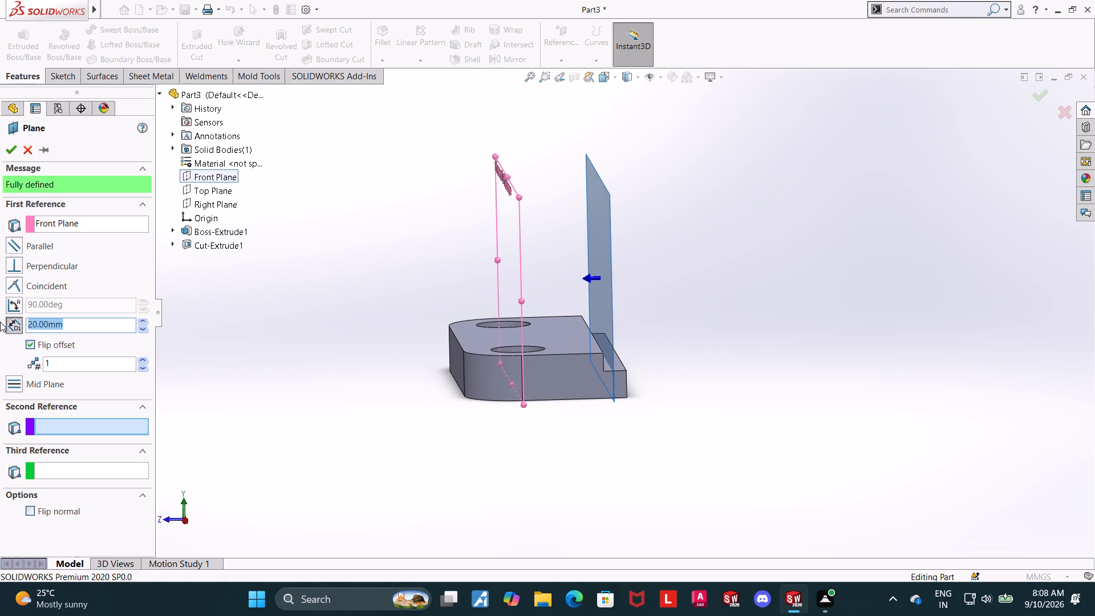
text(23)
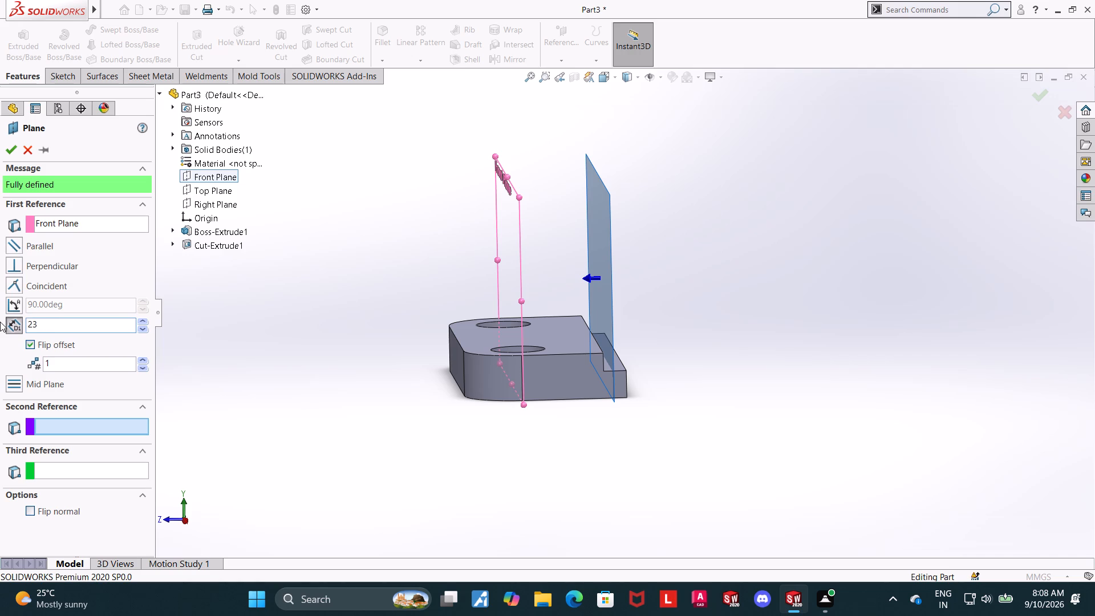
key(minus)
key(5)
key(Return)
scroll(849, 319, up, 1)
middle_drag(830, 323, 817, 330)
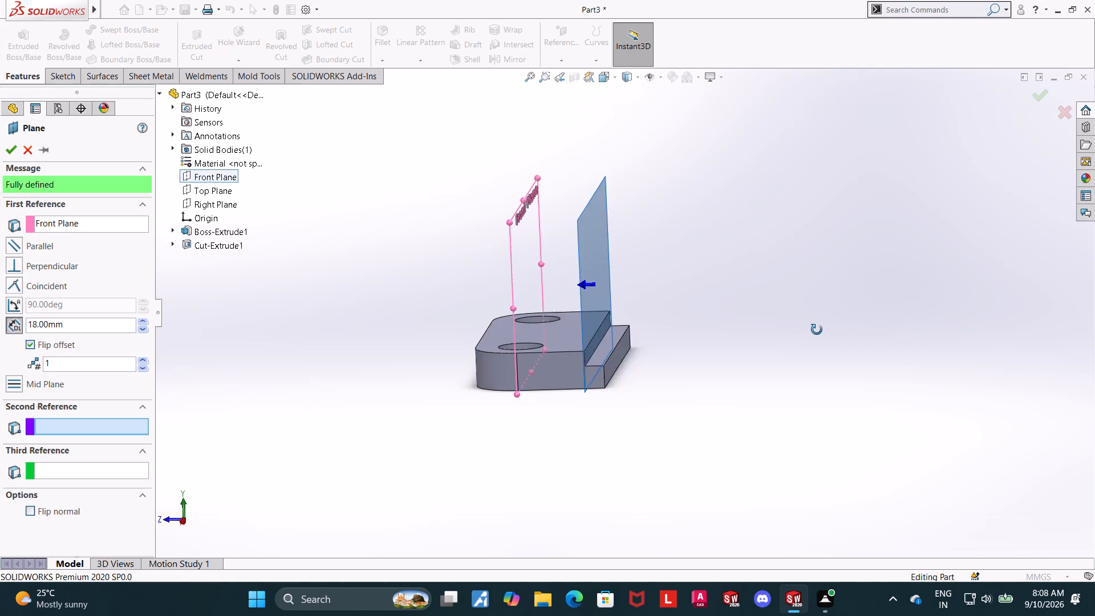
middle_drag(817, 330, 826, 329)
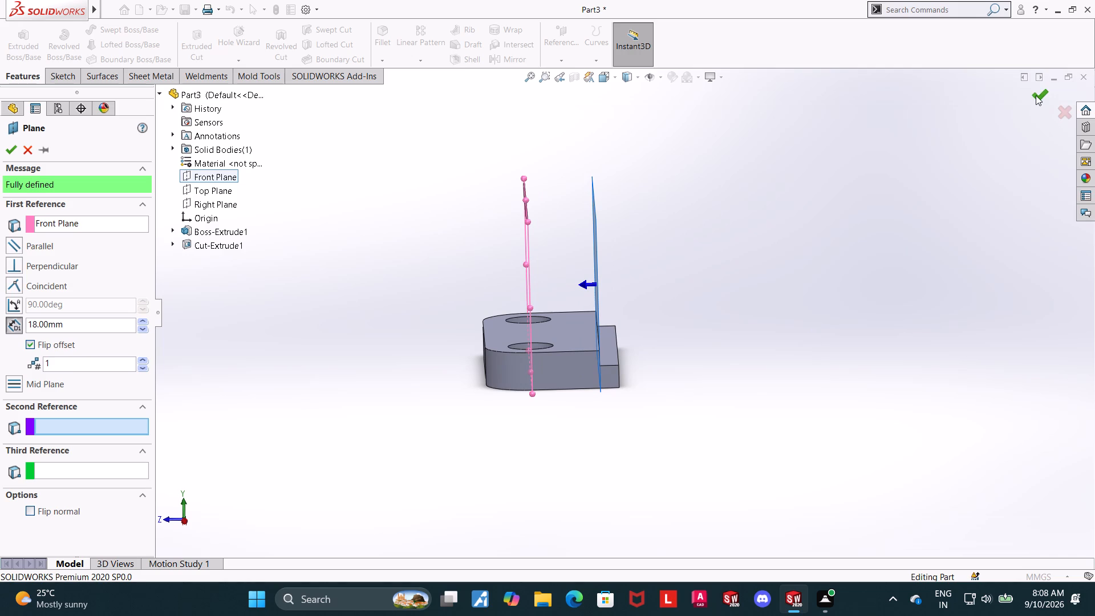
click(1036, 95)
click(770, 268)
Start a sketch on the new offset plane, viewed face-on, and draw a vertical centerline about 60.5 mm long through the origin.
scroll(698, 285, up, 1)
middle_drag(713, 284, 813, 258)
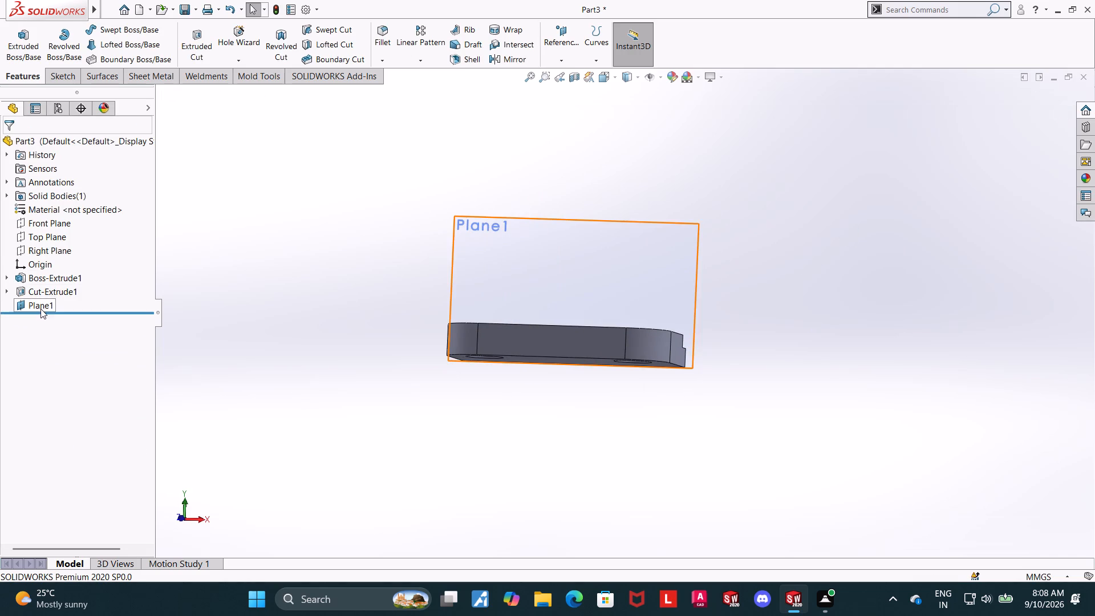
click(40, 309)
click(53, 291)
click(42, 323)
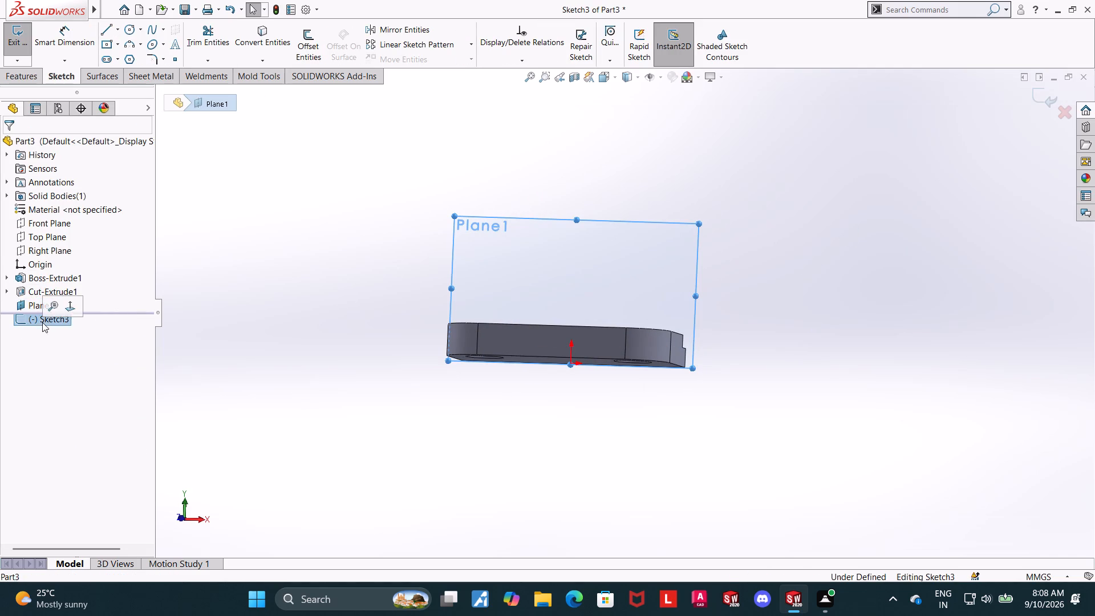
click(73, 309)
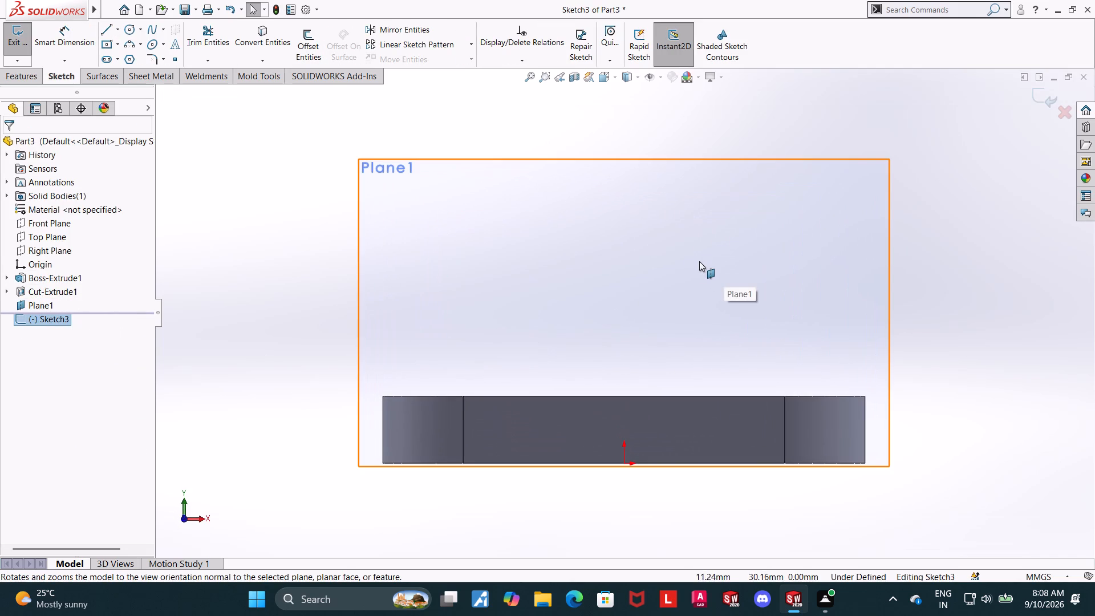
click(115, 29)
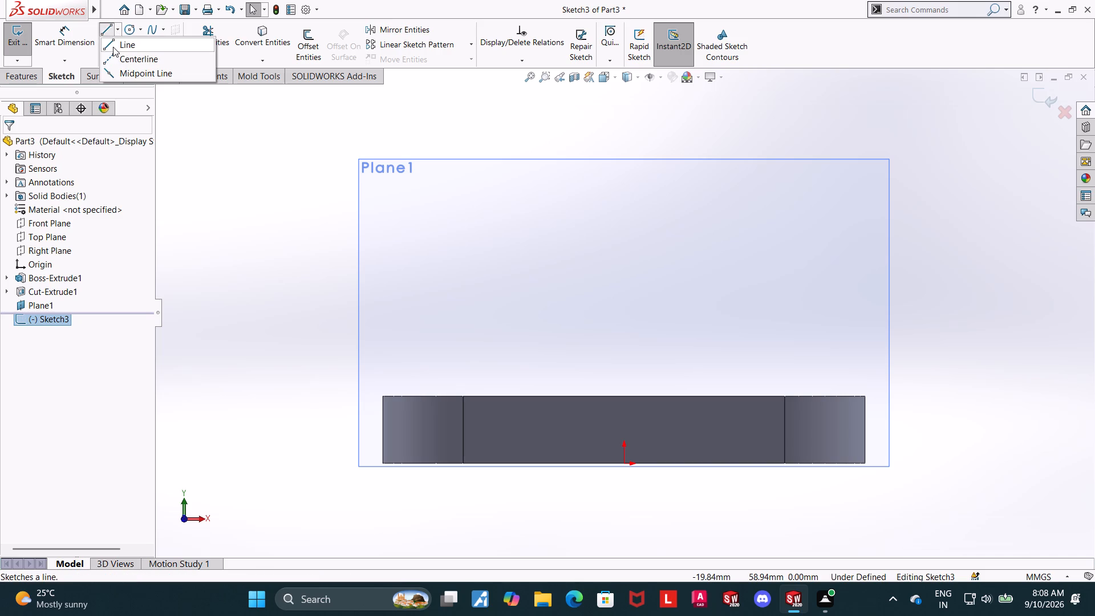
click(116, 54)
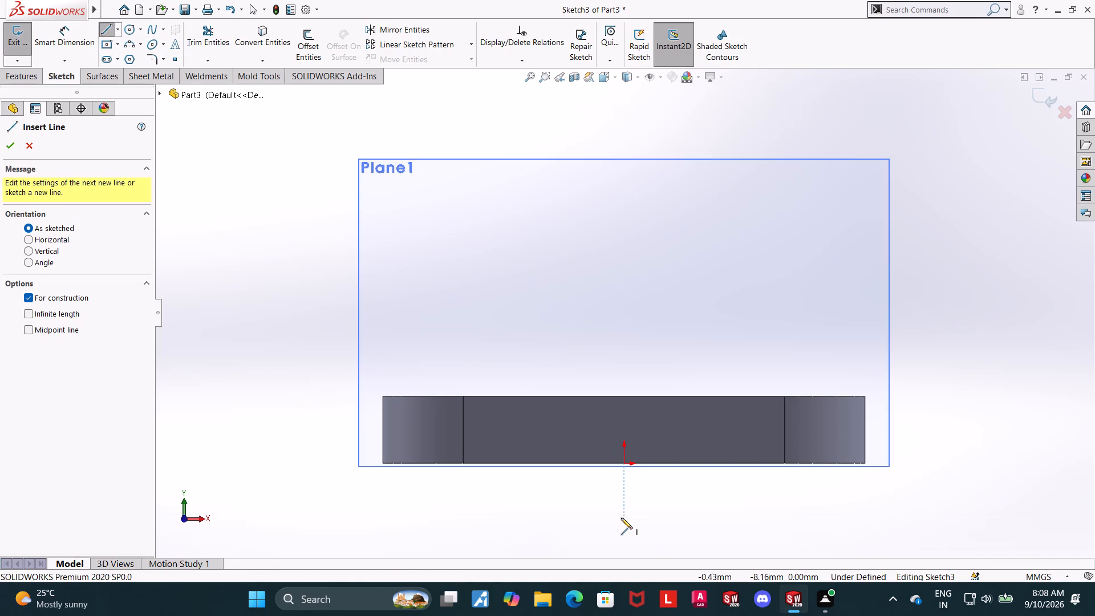
click(623, 518)
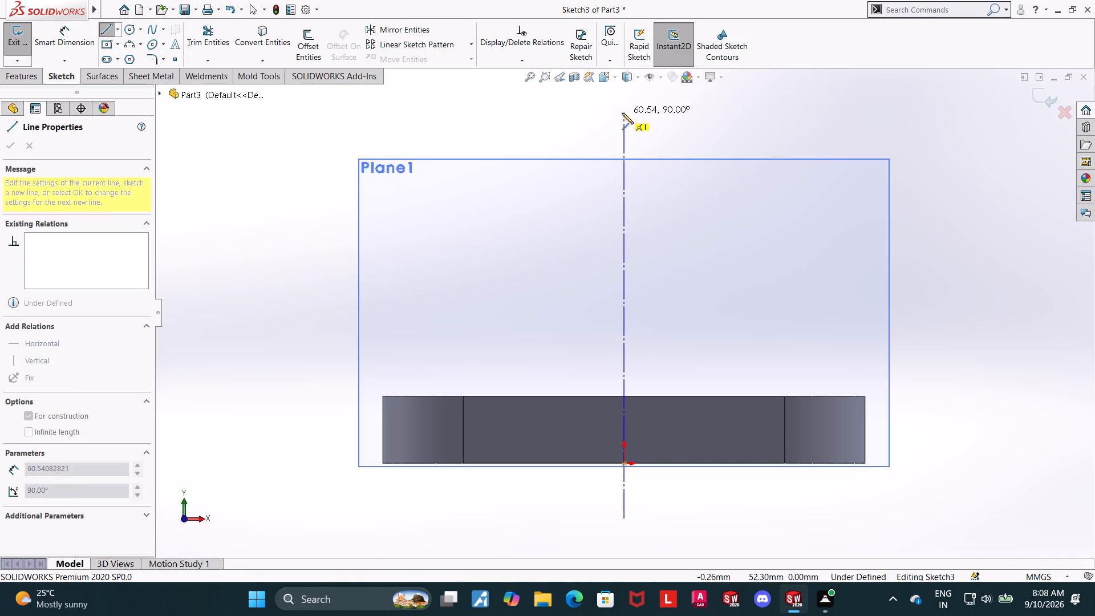
click(622, 113)
key(Escape)
key(Escape)
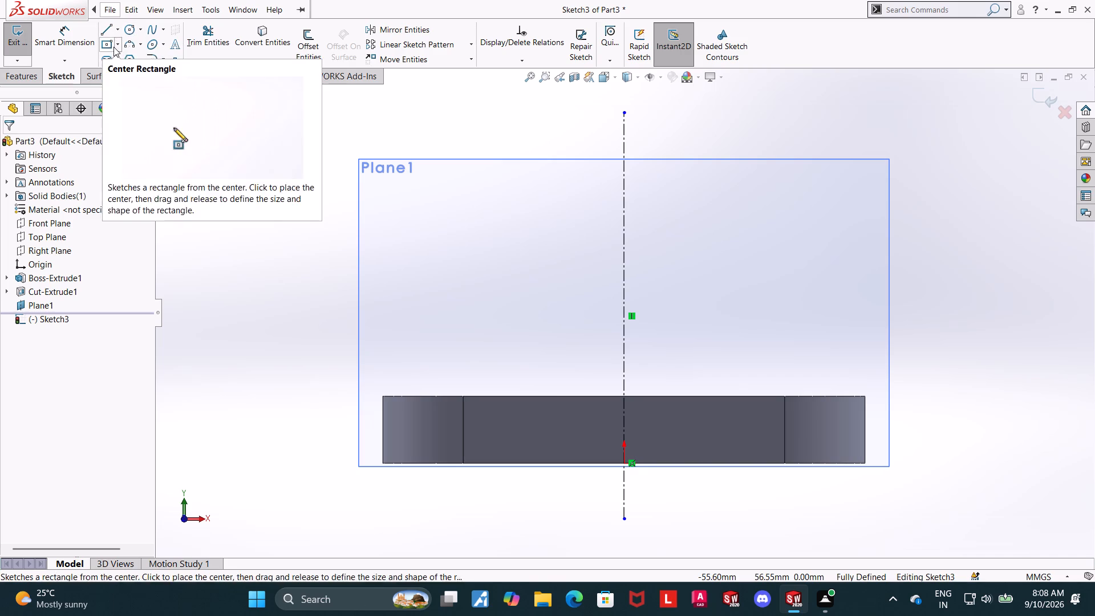
Draw a closed rectangle of lines, about 19 mm wide and 31 mm tall, standing on the block's top edge across the centerline.
click(108, 30)
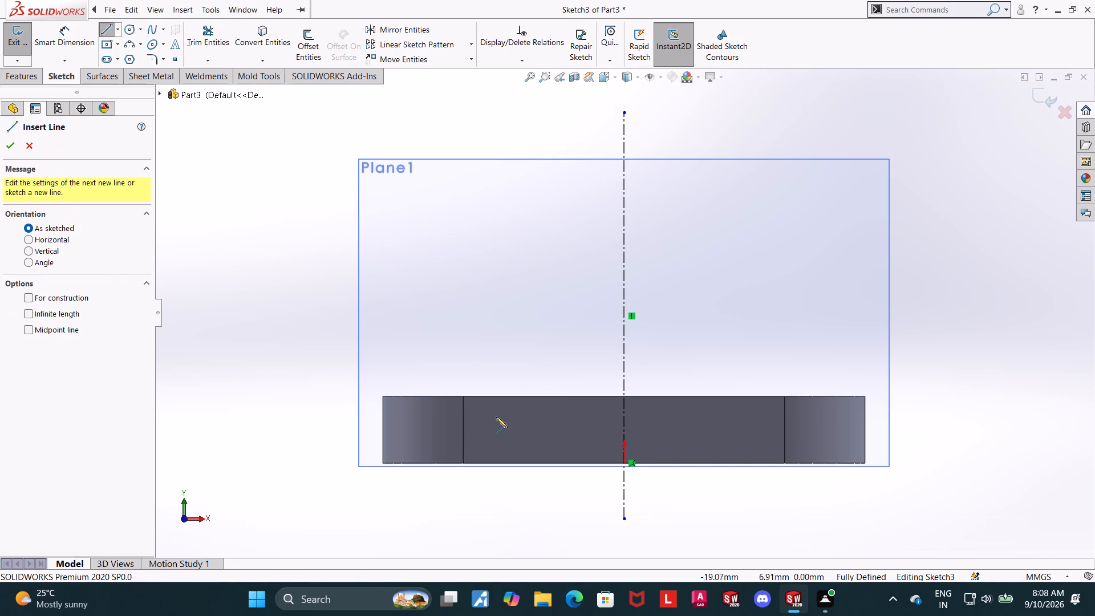
click(555, 396)
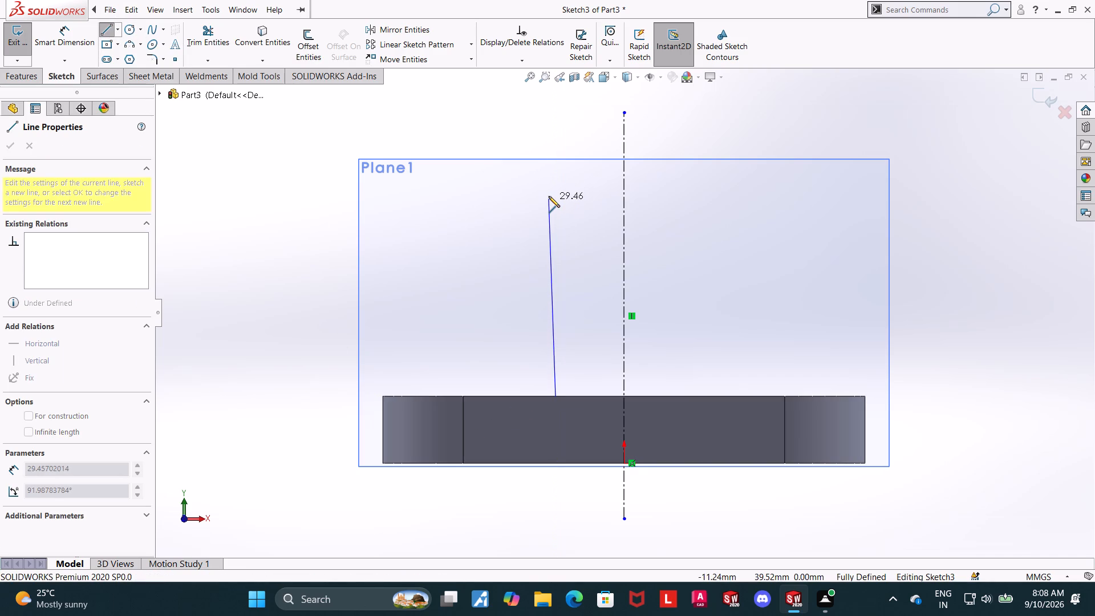
click(556, 187)
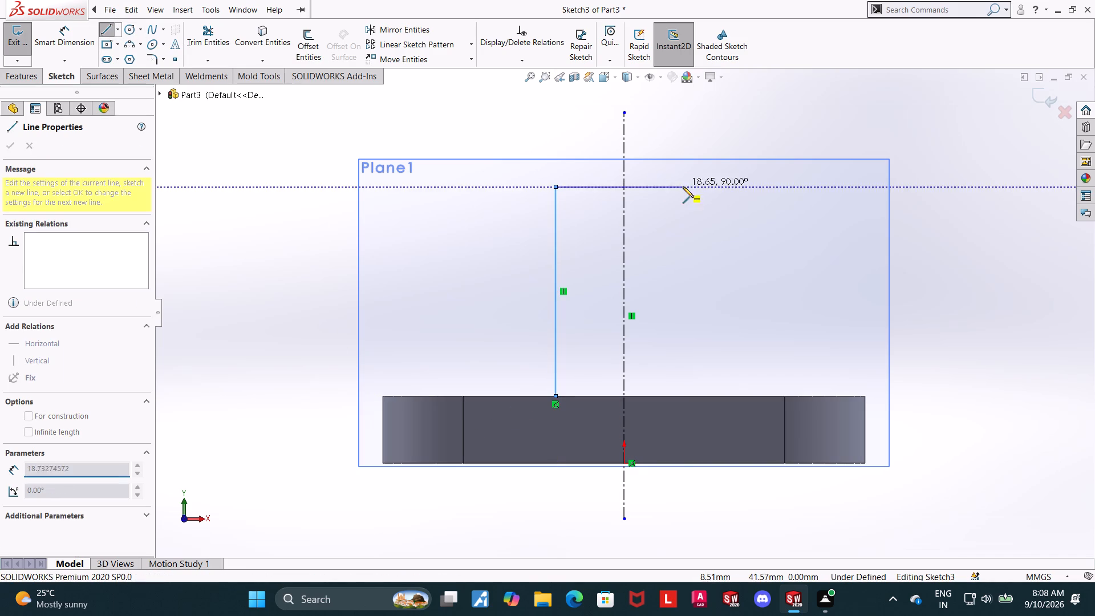
click(683, 187)
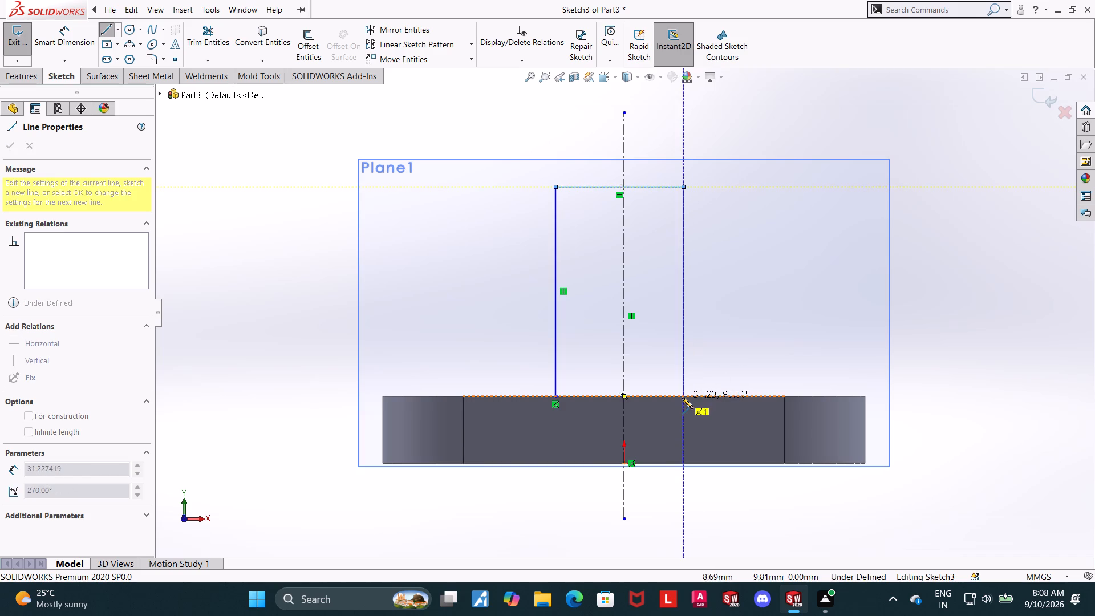
click(682, 398)
click(552, 398)
key(Escape)
scroll(614, 396, down, 2)
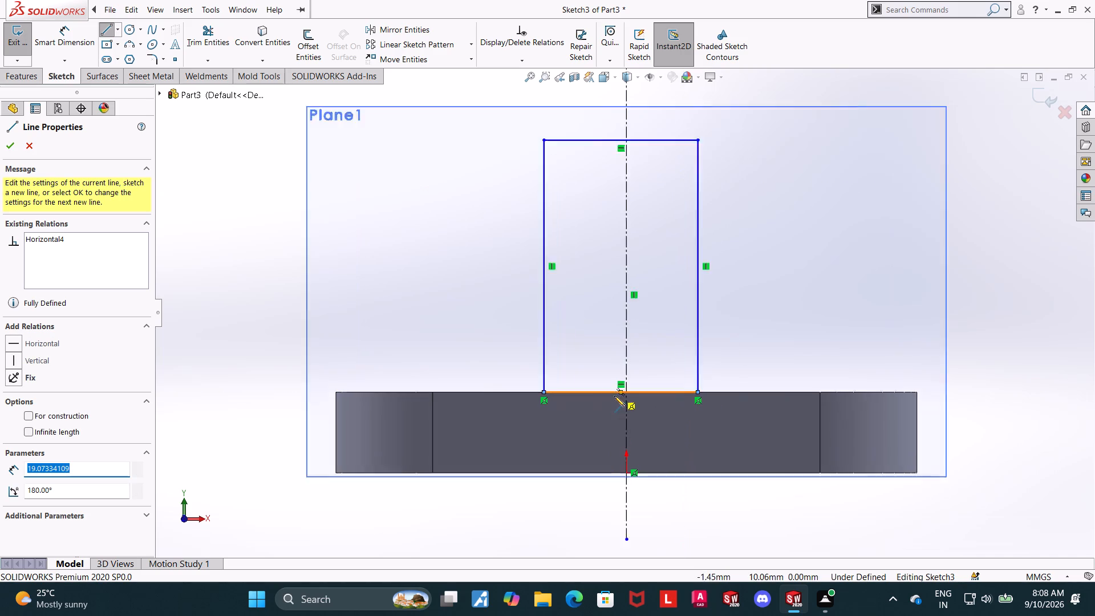
scroll(614, 396, down, 3)
scroll(592, 348, down, 3)
scroll(498, 361, up, 6)
key(Escape)
key(Escape)
scroll(506, 331, up, 2)
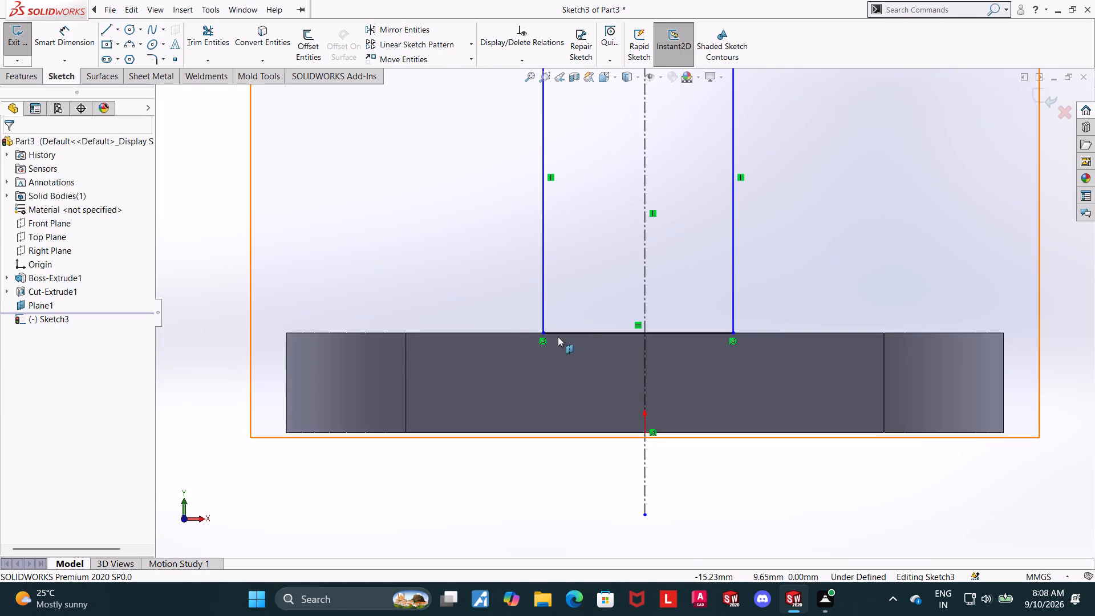
scroll(558, 337, up, 5)
scroll(664, 196, down, 4)
scroll(646, 310, down, 2)
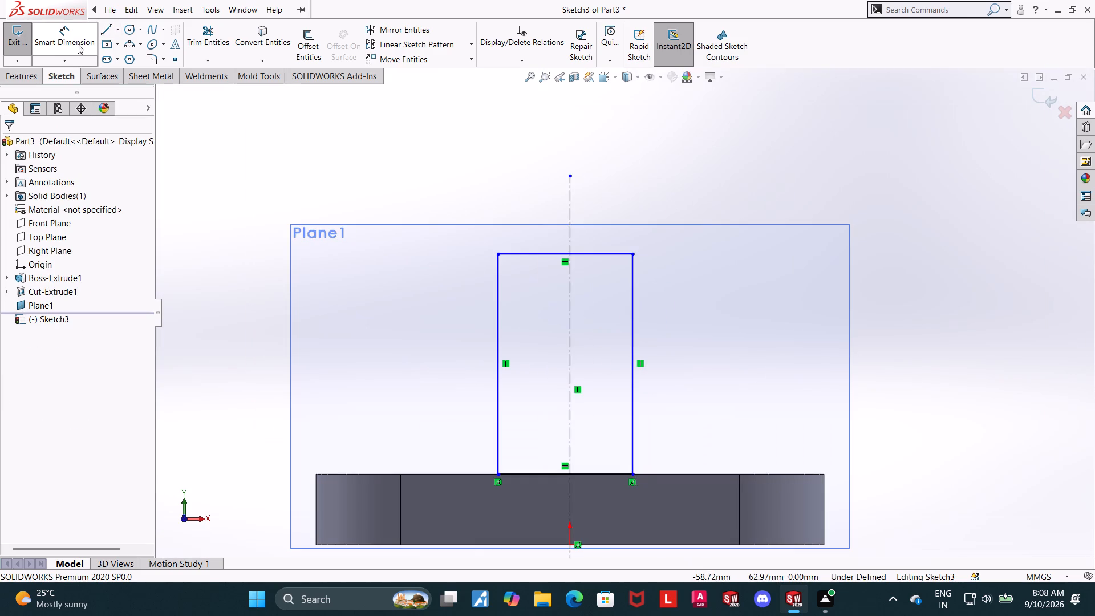
Dimension the rectangle's top line to the block's bottom edge at 60 mm.
click(72, 39)
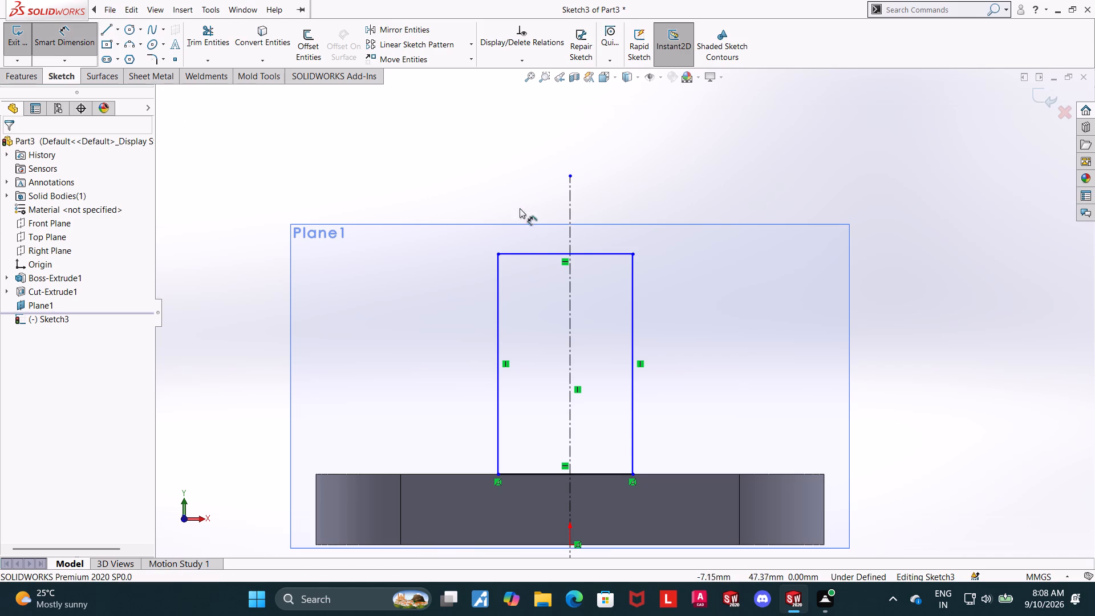
click(607, 257)
scroll(646, 289, up, 5)
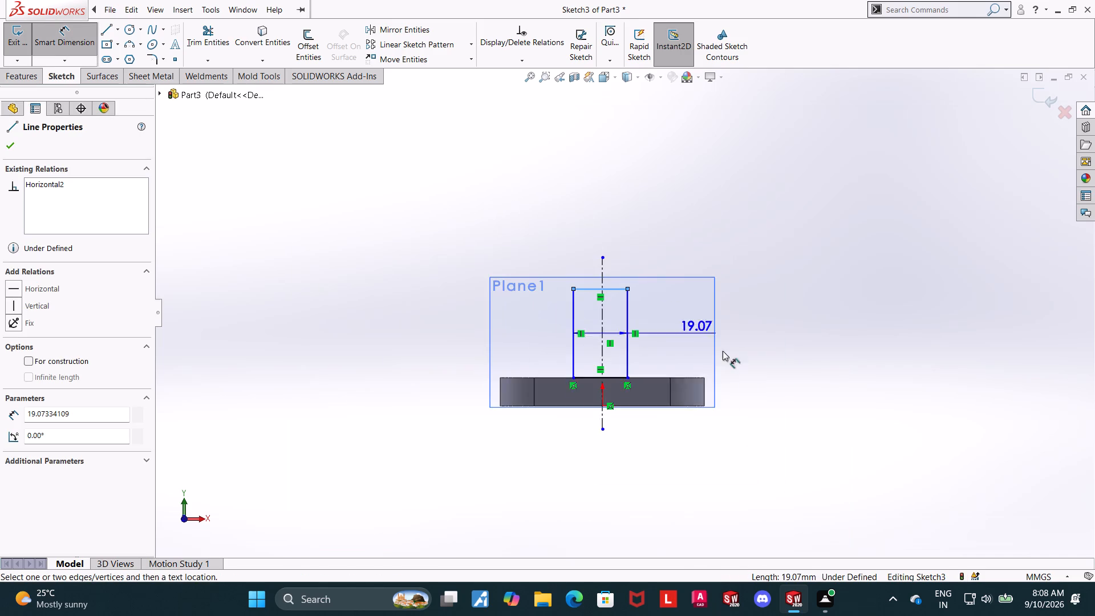
scroll(709, 388, down, 4)
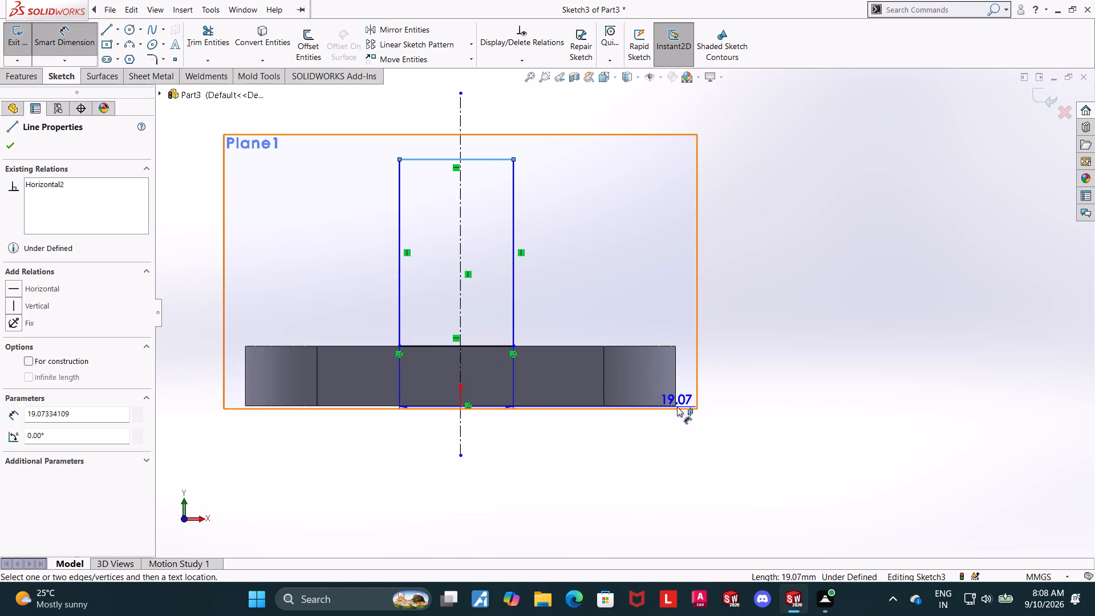
scroll(672, 407, down, 5)
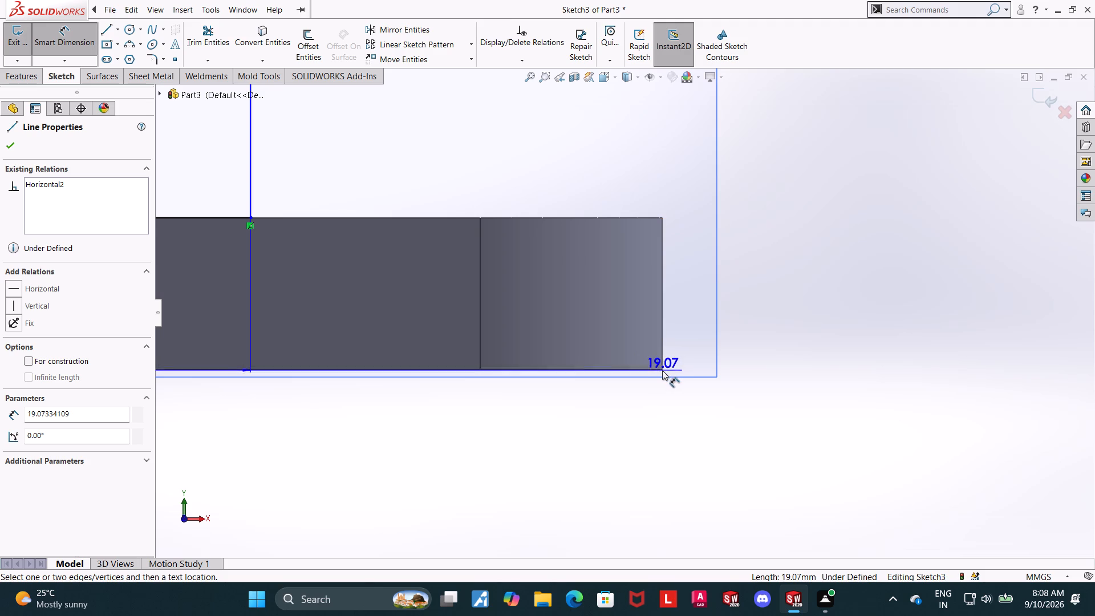
click(655, 371)
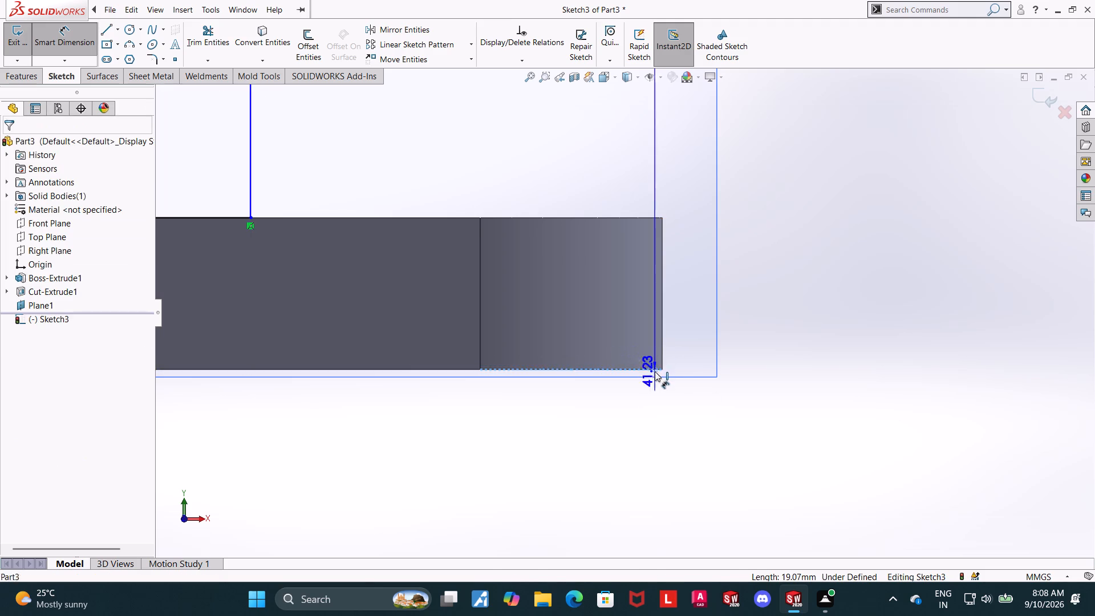
scroll(780, 329, up, 7)
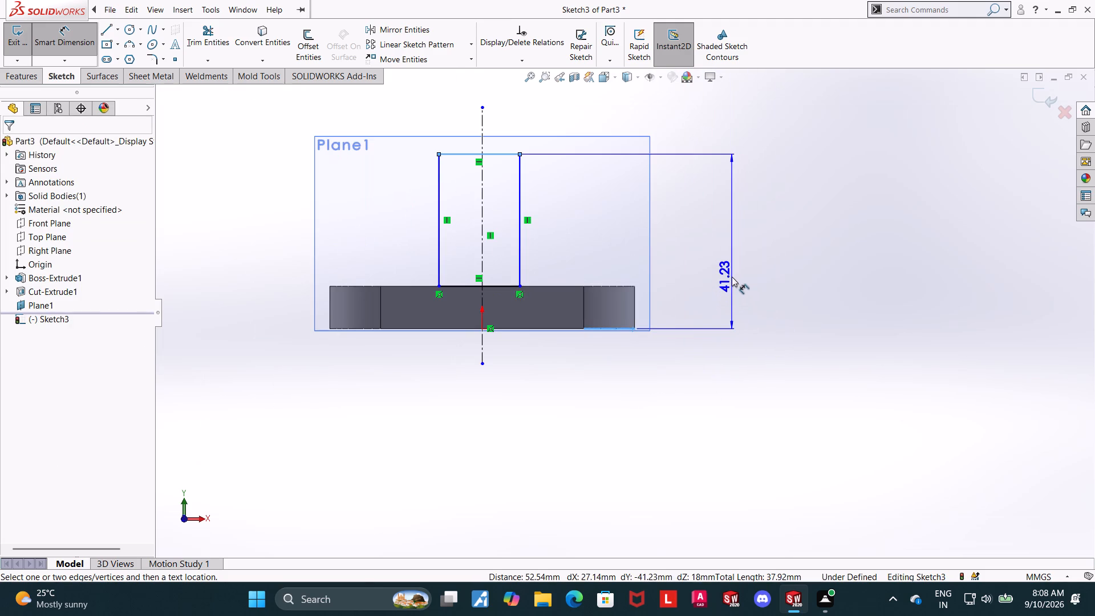
double_click(732, 277)
text(60)
key(Return)
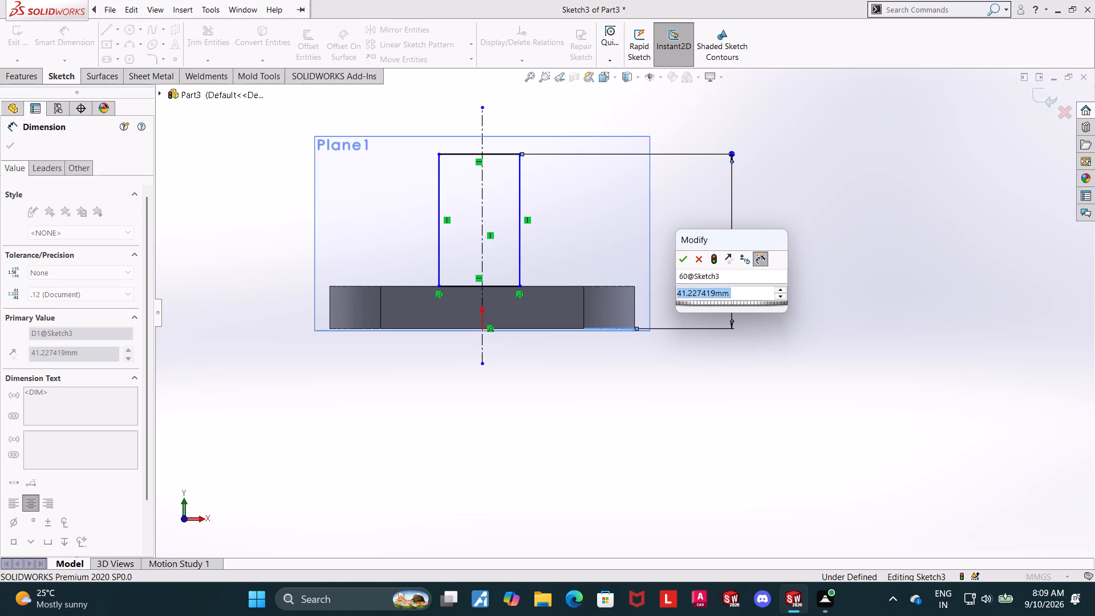
text(60)
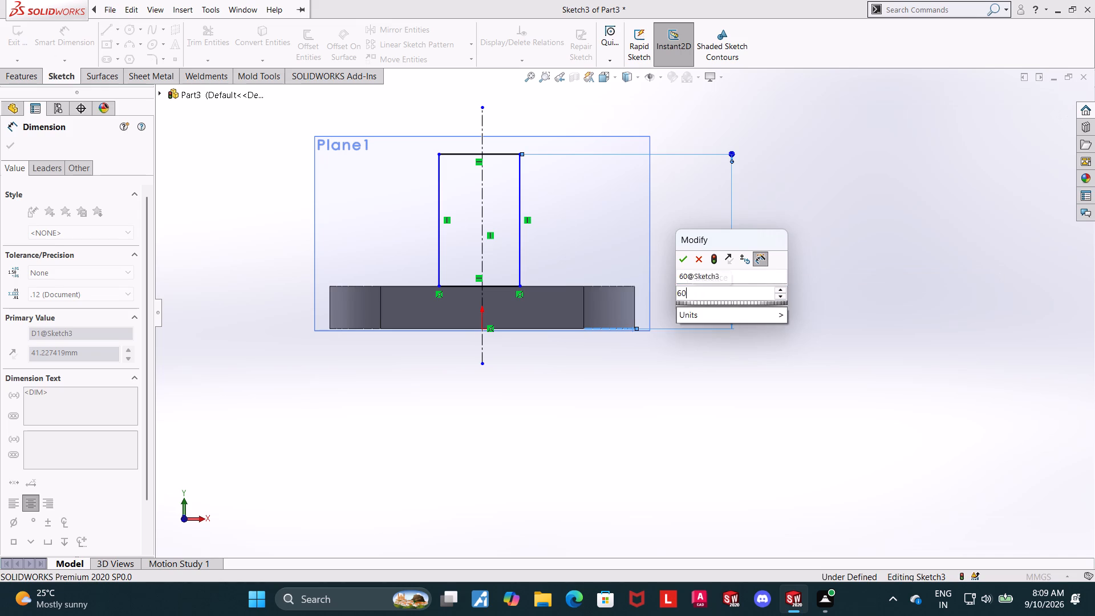
key(Return)
scroll(683, 256, up, 6)
scroll(623, 226, down, 6)
key(Escape)
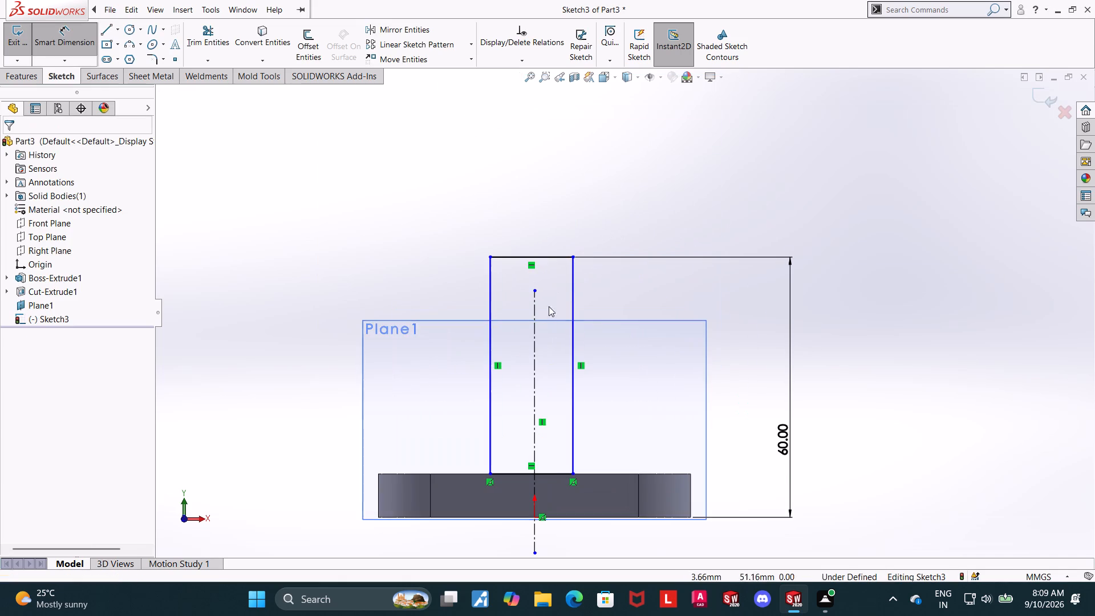
key(Escape)
Extend the offset plane's displayed border upward well above the rectangle's top line.
click(623, 324)
drag(535, 321, 550, 94)
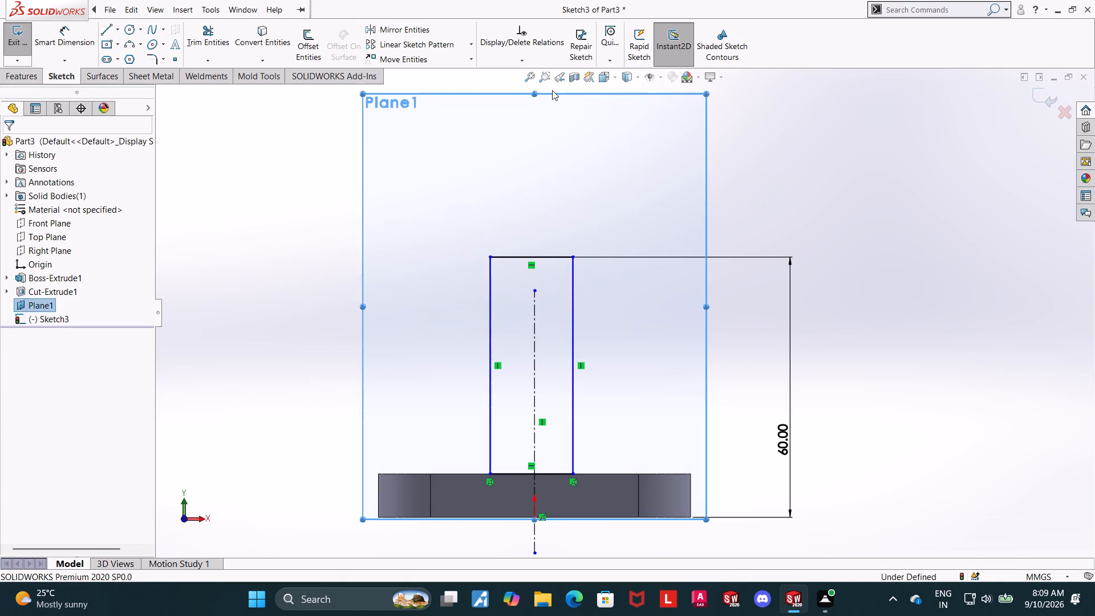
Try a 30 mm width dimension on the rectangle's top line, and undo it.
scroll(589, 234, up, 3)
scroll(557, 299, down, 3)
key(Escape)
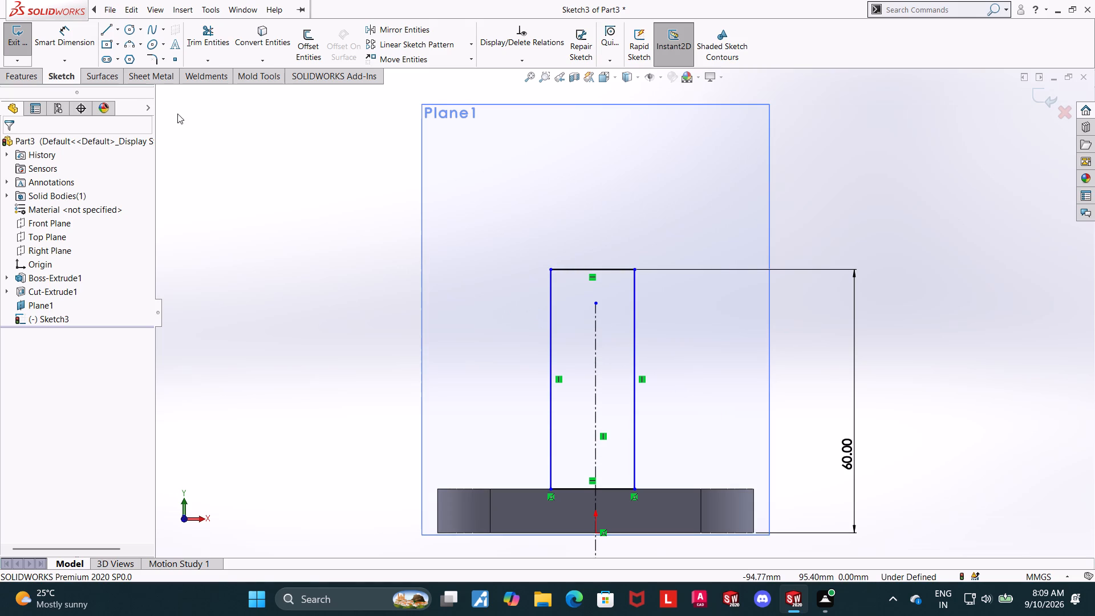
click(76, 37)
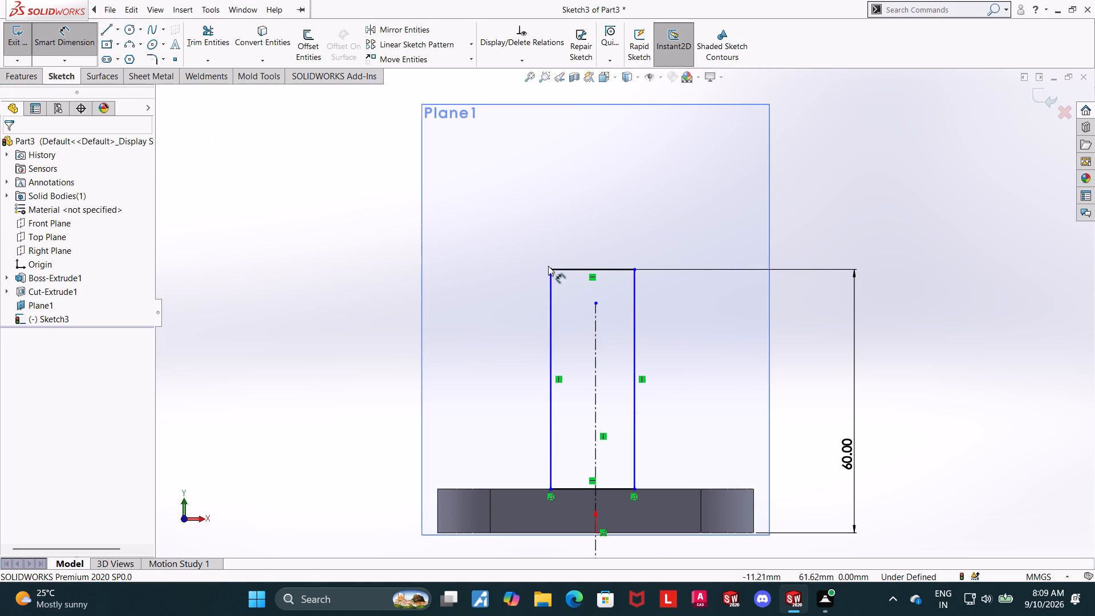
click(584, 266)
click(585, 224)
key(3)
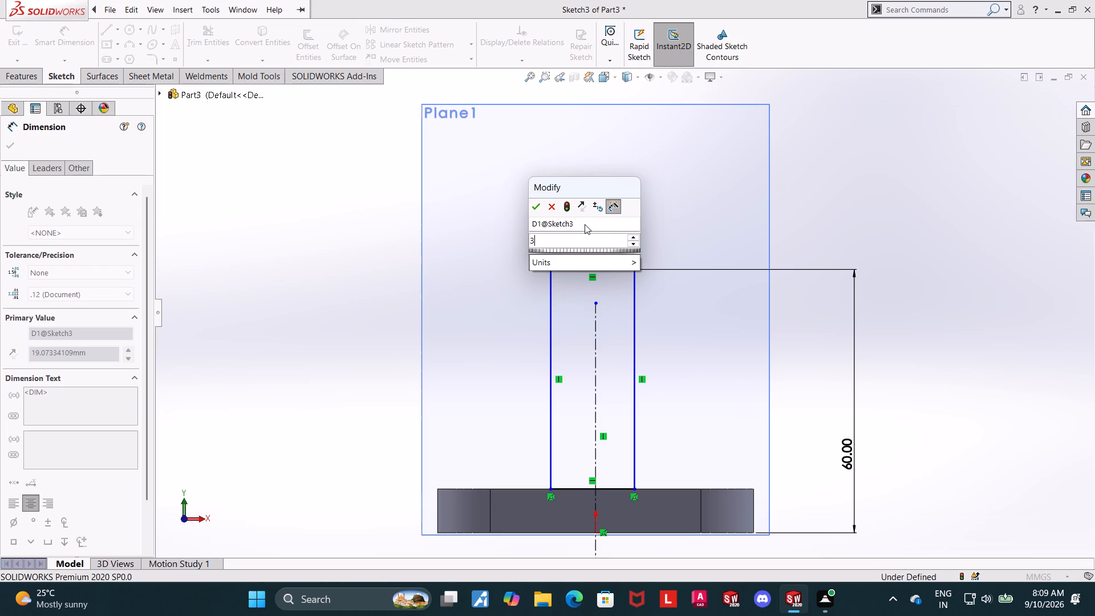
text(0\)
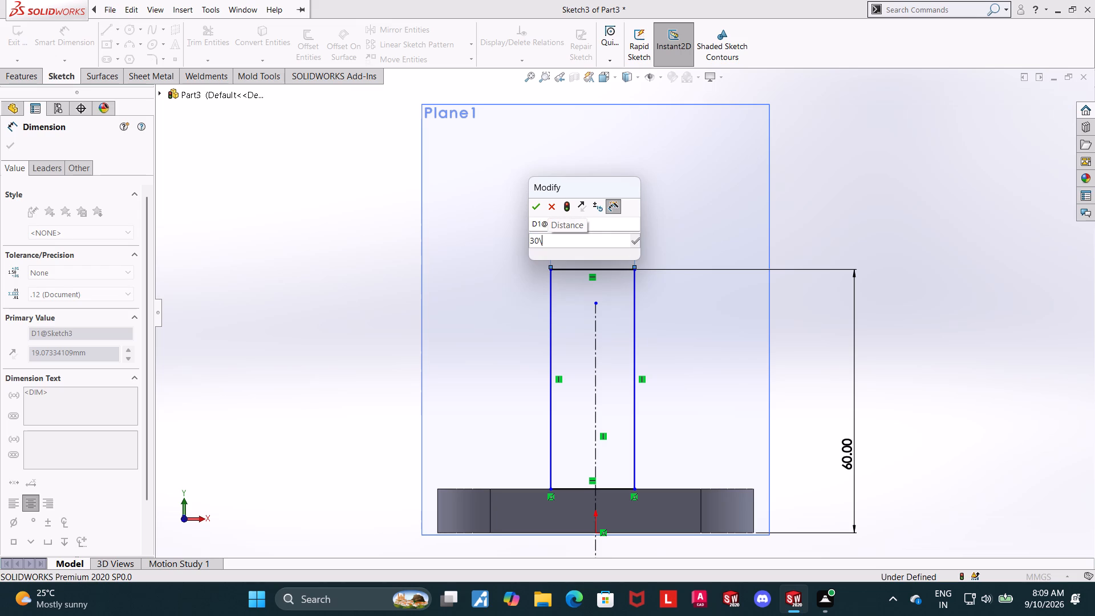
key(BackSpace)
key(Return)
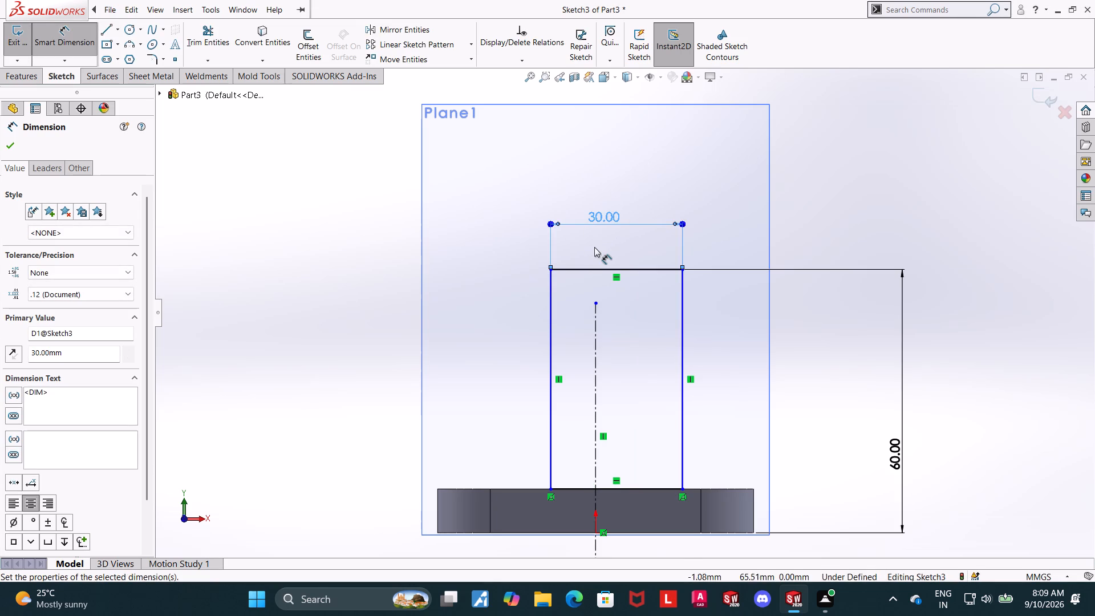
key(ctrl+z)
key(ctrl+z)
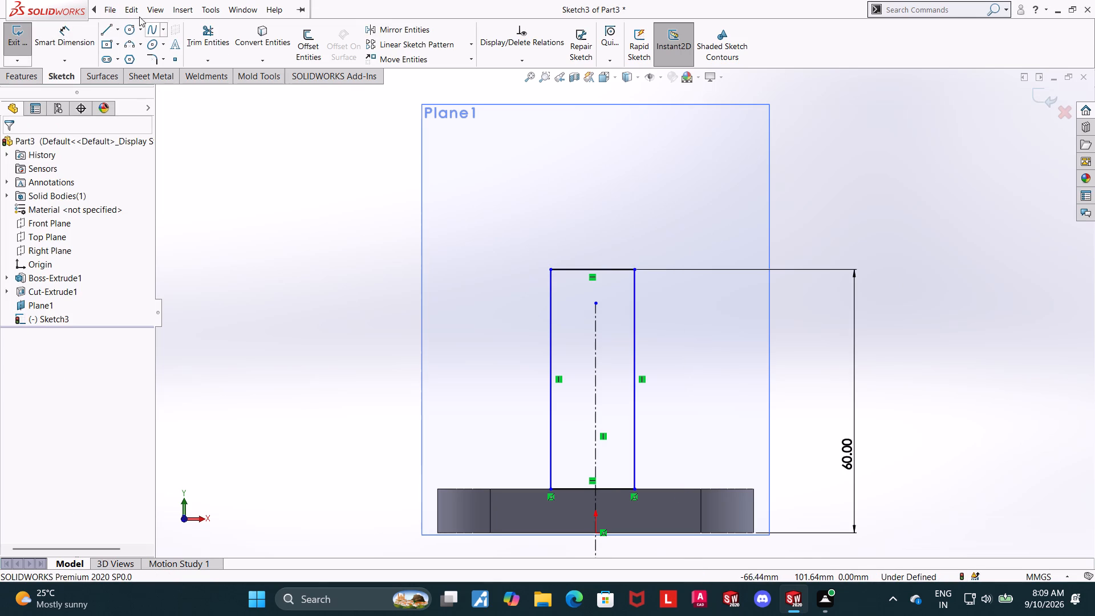
Dimension the rectangle's right side at 15 mm from the vertical centerline.
click(53, 35)
click(595, 324)
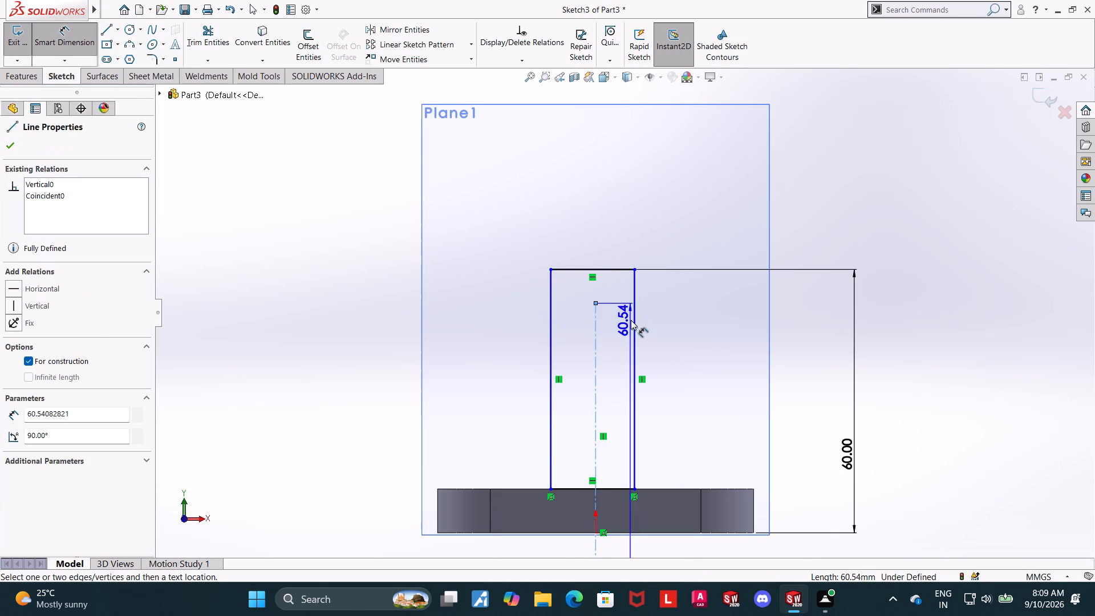
click(634, 320)
click(623, 196)
text(15)
key(Return)
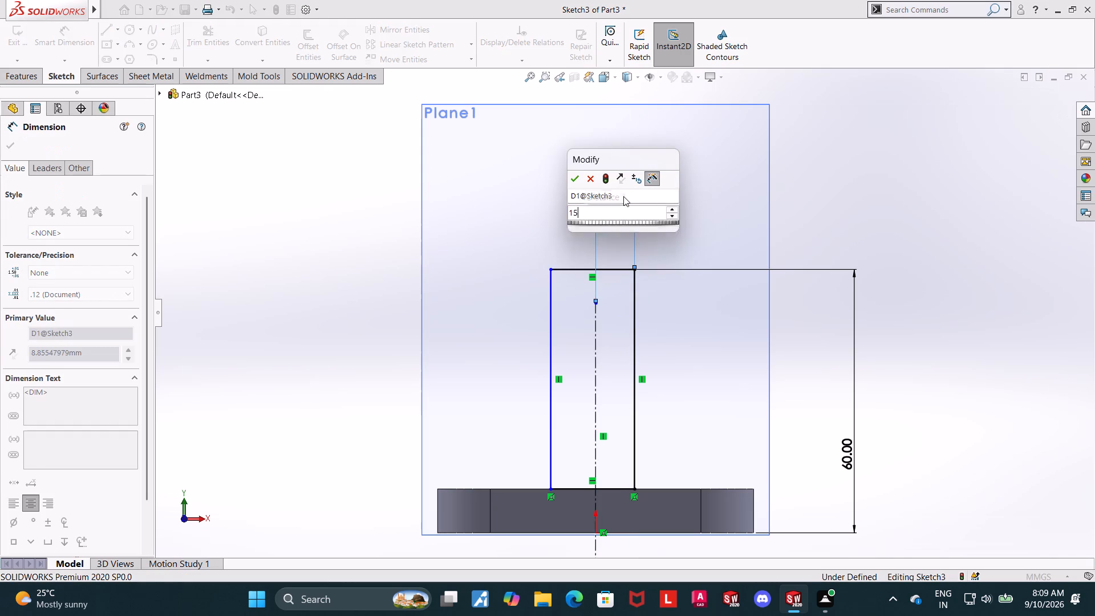
key(Escape)
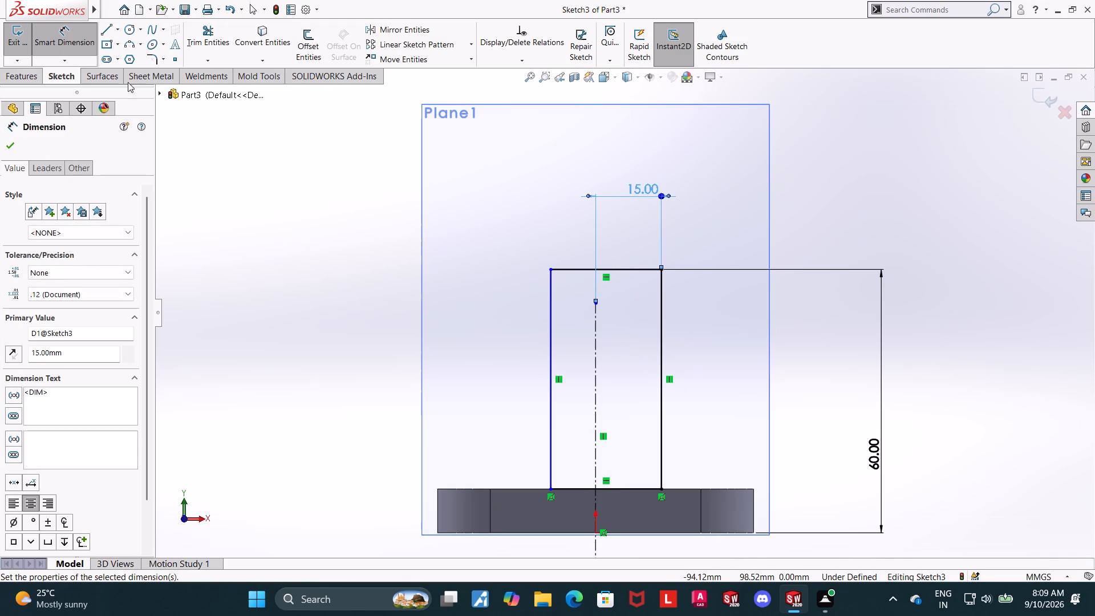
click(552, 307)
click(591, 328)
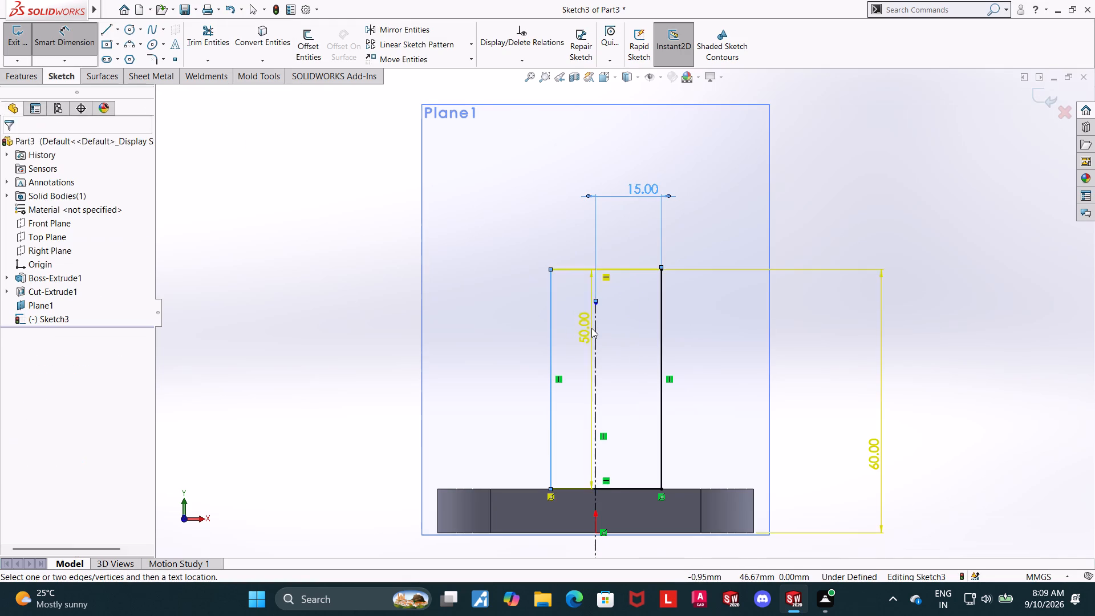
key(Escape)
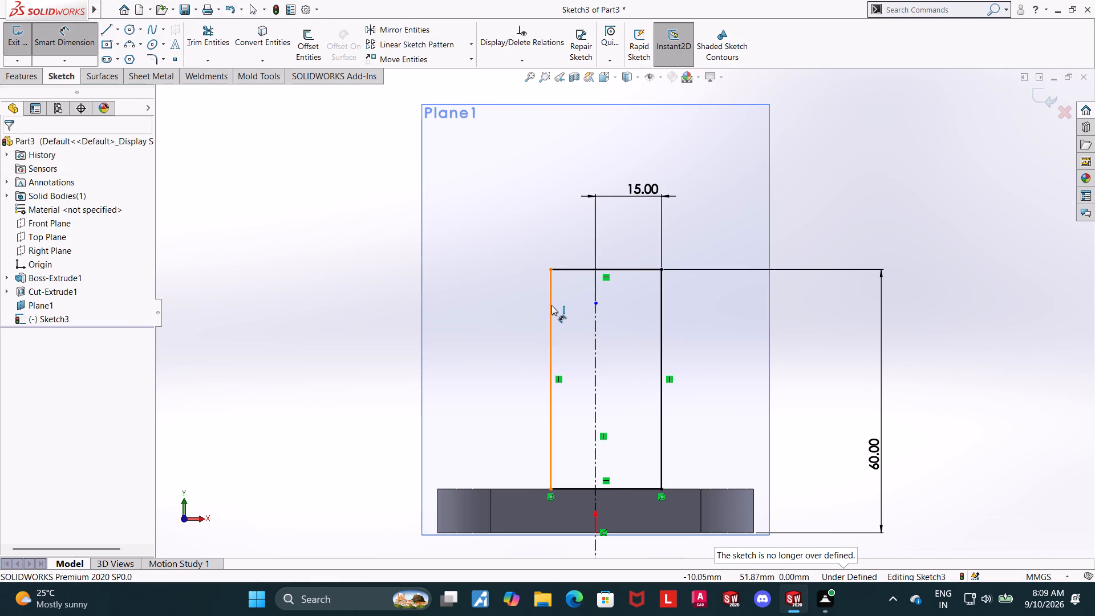
Dimension the rectangle's left side at 15 mm from the vertical centerline.
click(551, 305)
click(596, 319)
click(566, 240)
key(1)
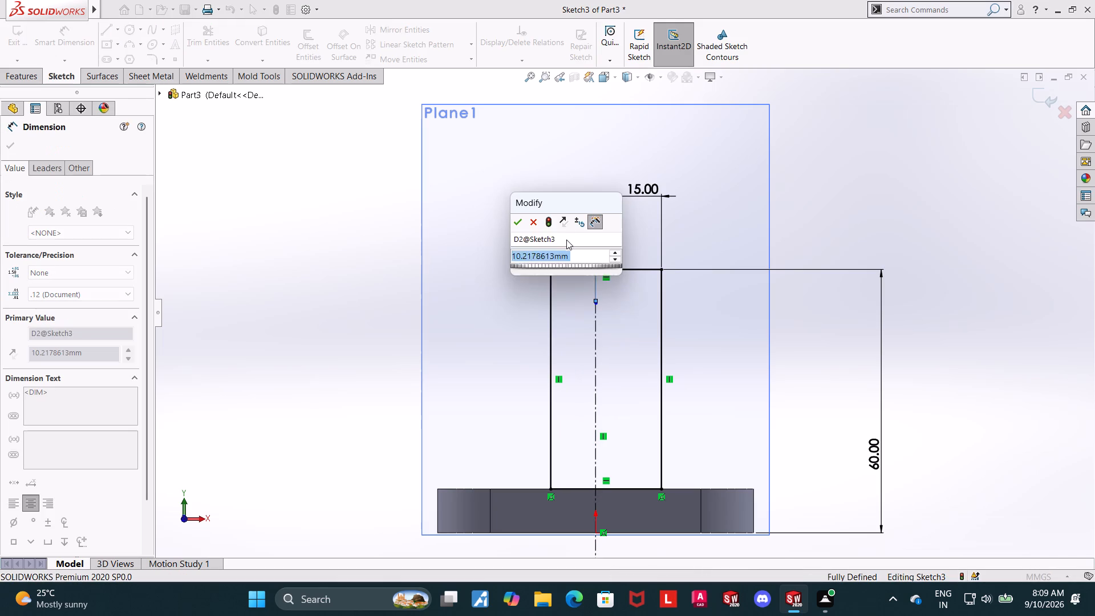
key(5)
key(Return)
key(Escape)
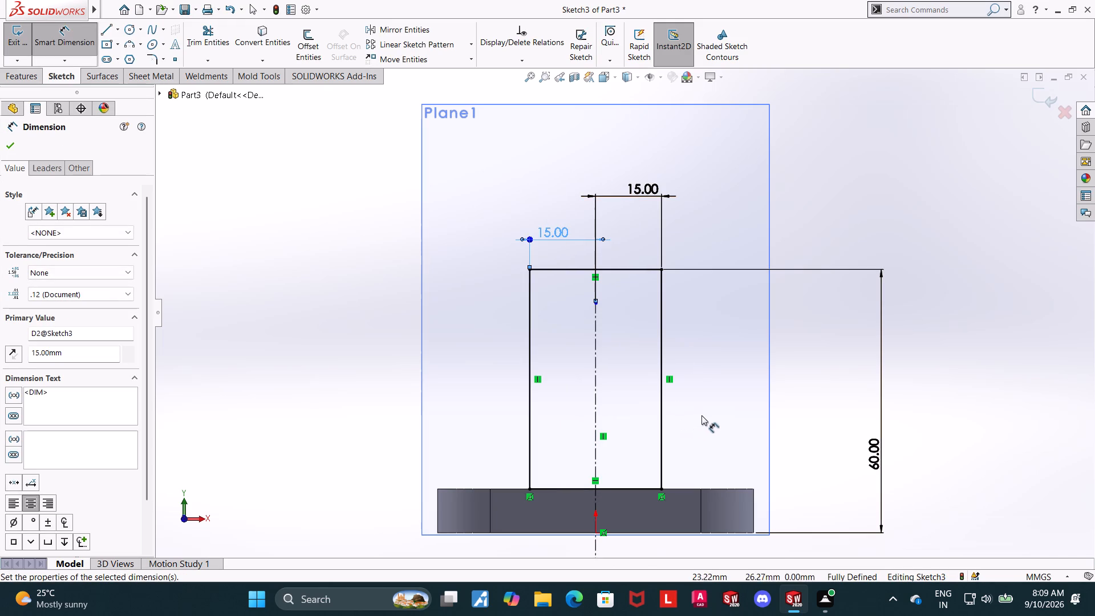
key(Escape)
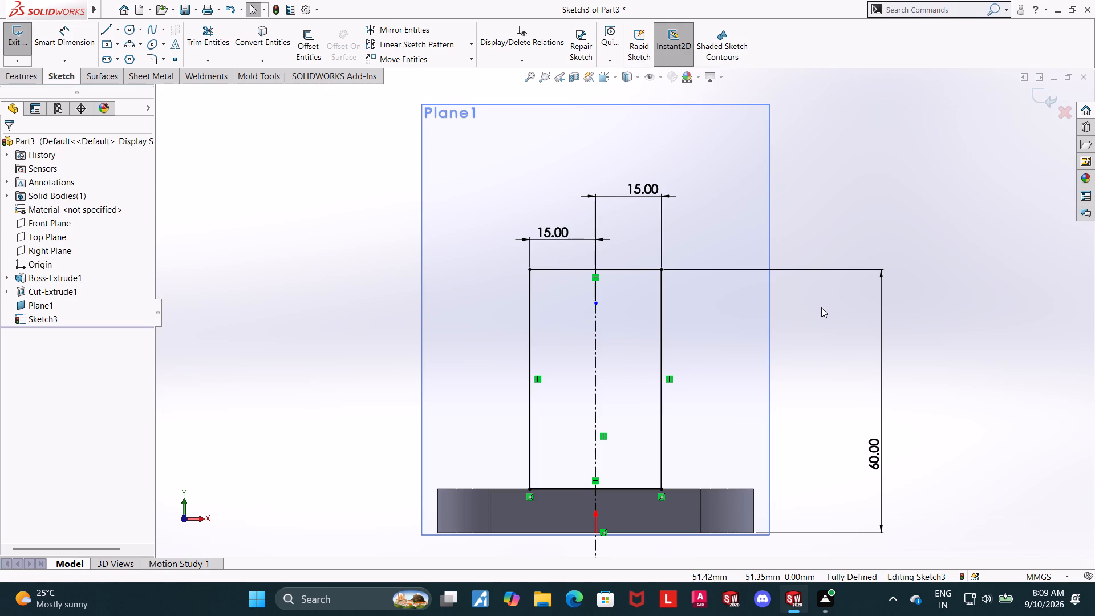
Draw a circle centered on the midpoint of the rectangle's top line, passing through the line's right endpoint.
middle_click(917, 289)
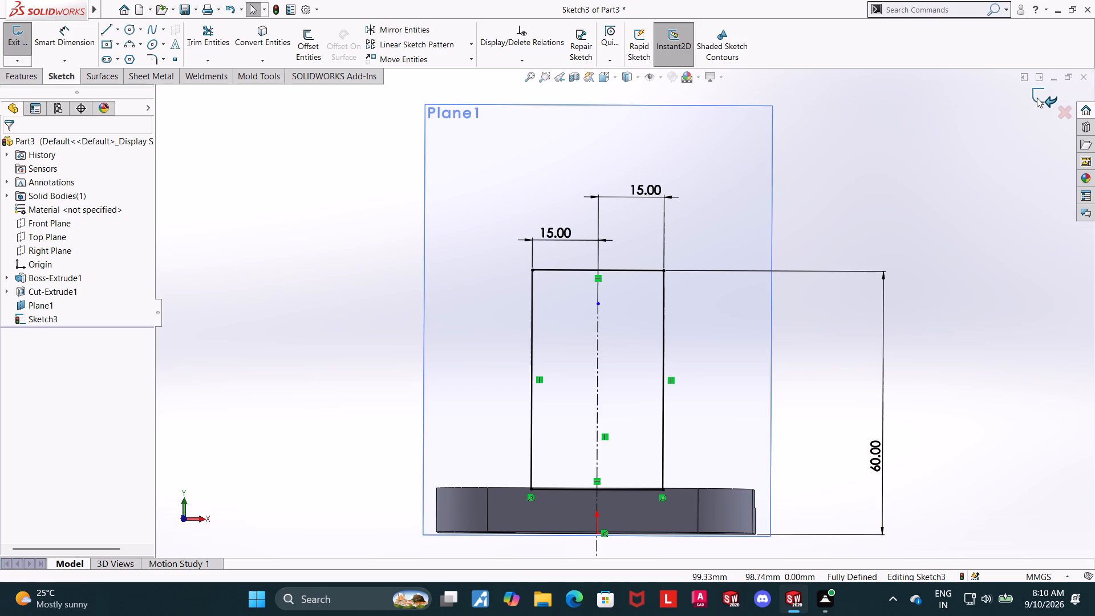
scroll(486, 237, down, 2)
scroll(646, 216, up, 5)
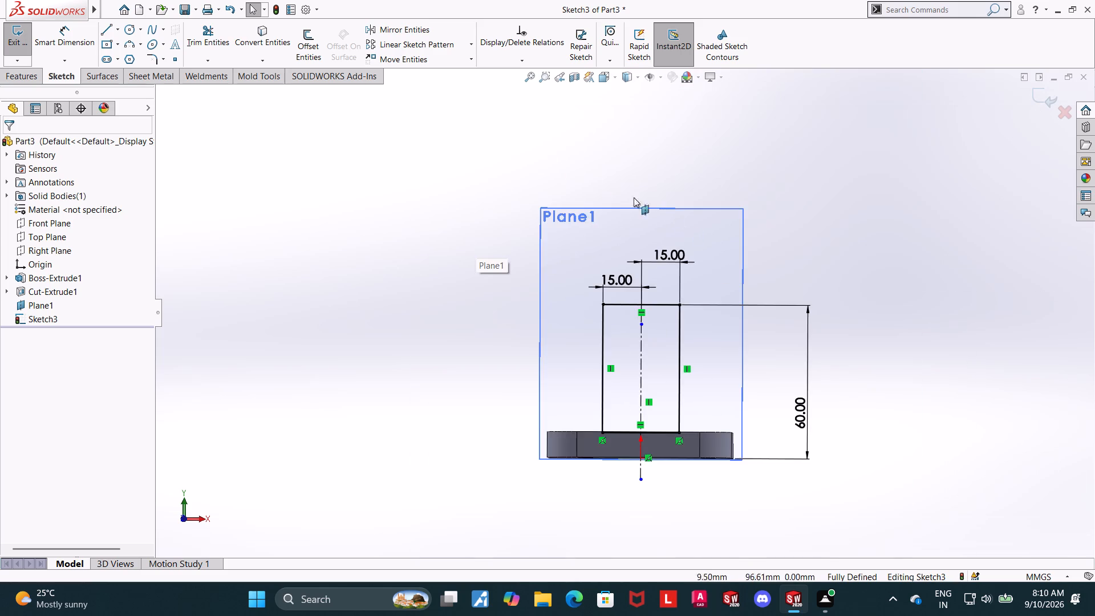
scroll(845, 214, down, 2)
scroll(643, 356, up, 2)
scroll(626, 358, down, 3)
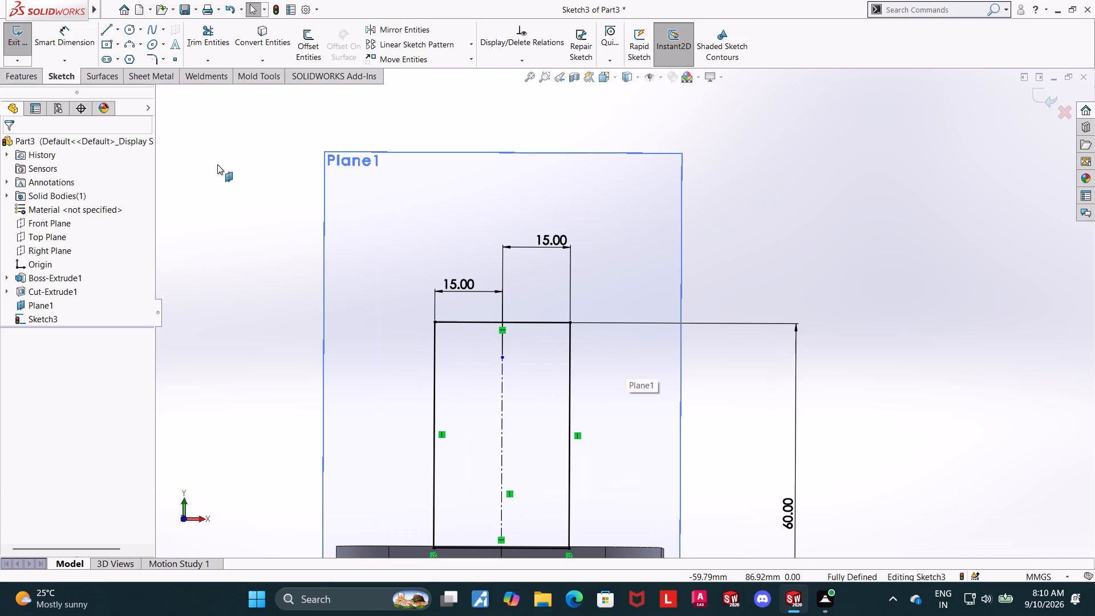
click(131, 30)
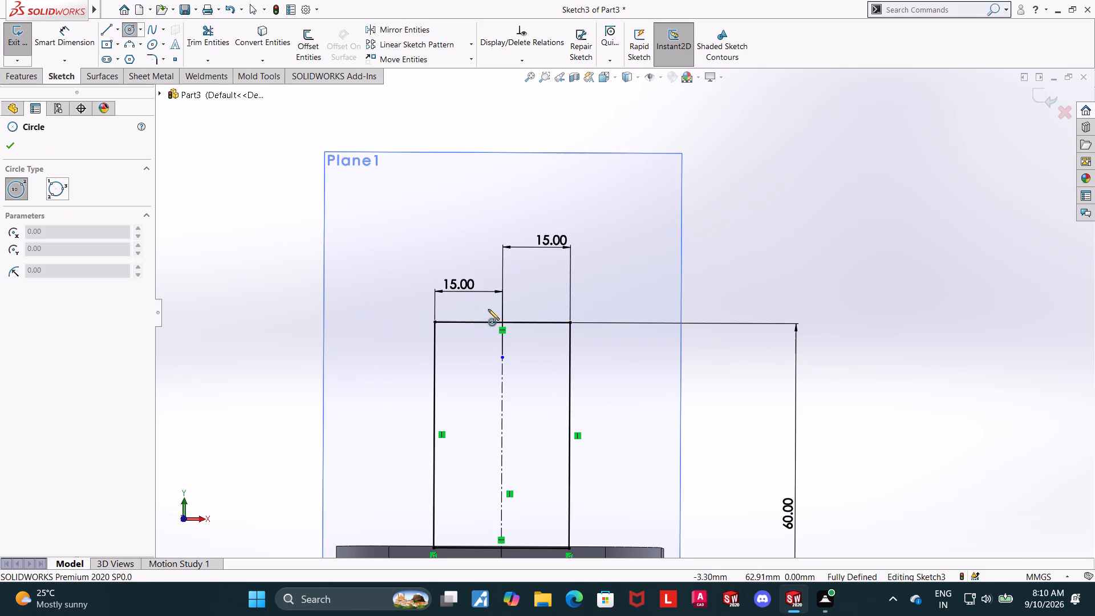
click(501, 322)
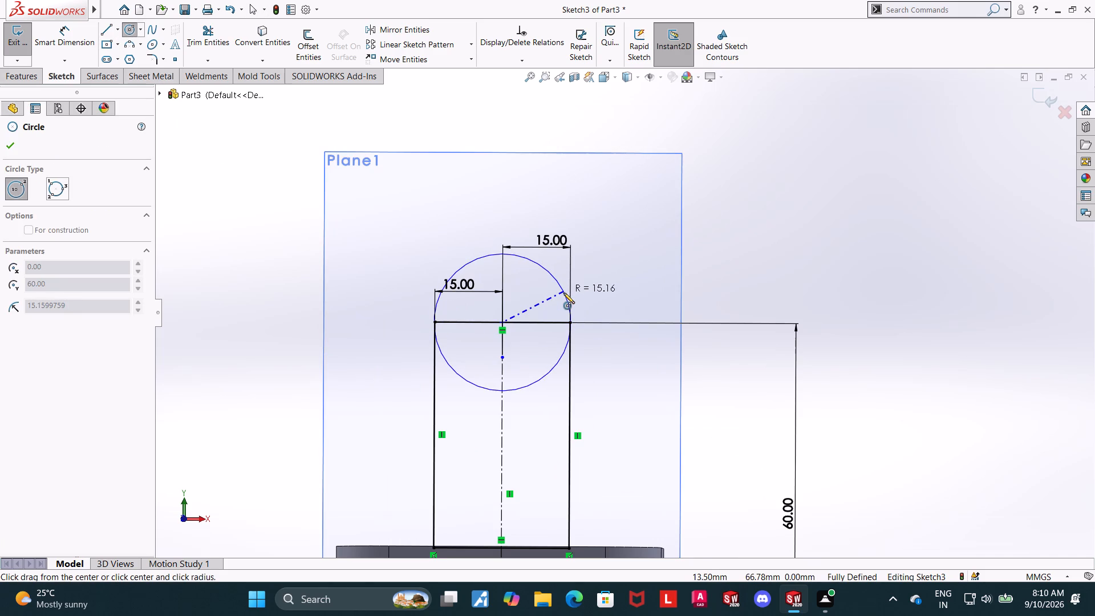
click(571, 325)
key(Escape)
key(Escape)
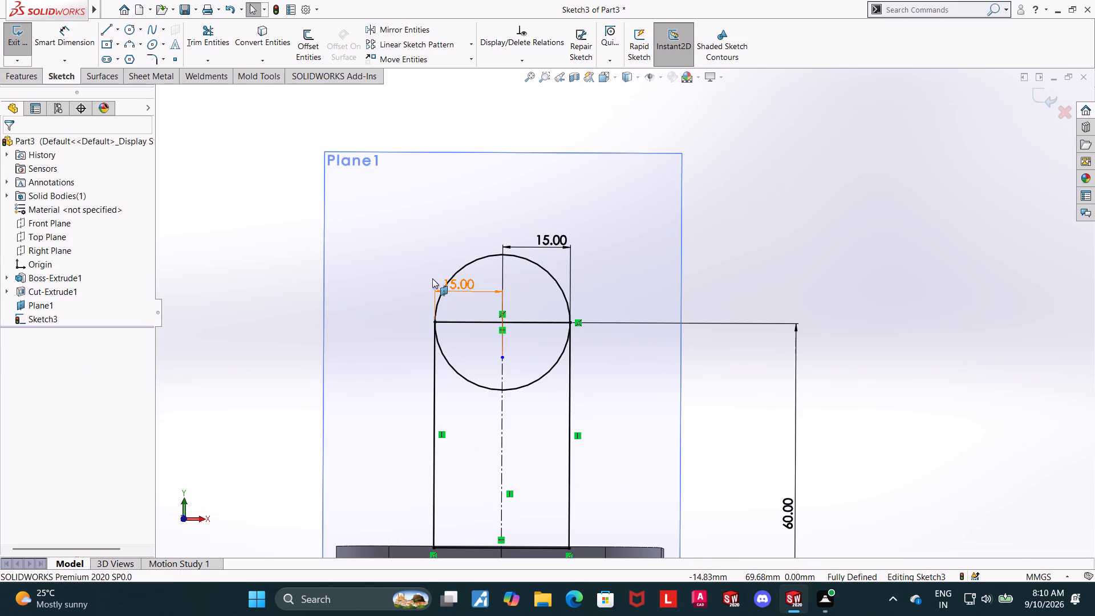
Move both 15 mm dimensions above the circle, clear of the profile.
drag(448, 286, 460, 206)
drag(559, 247, 567, 205)
key(Escape)
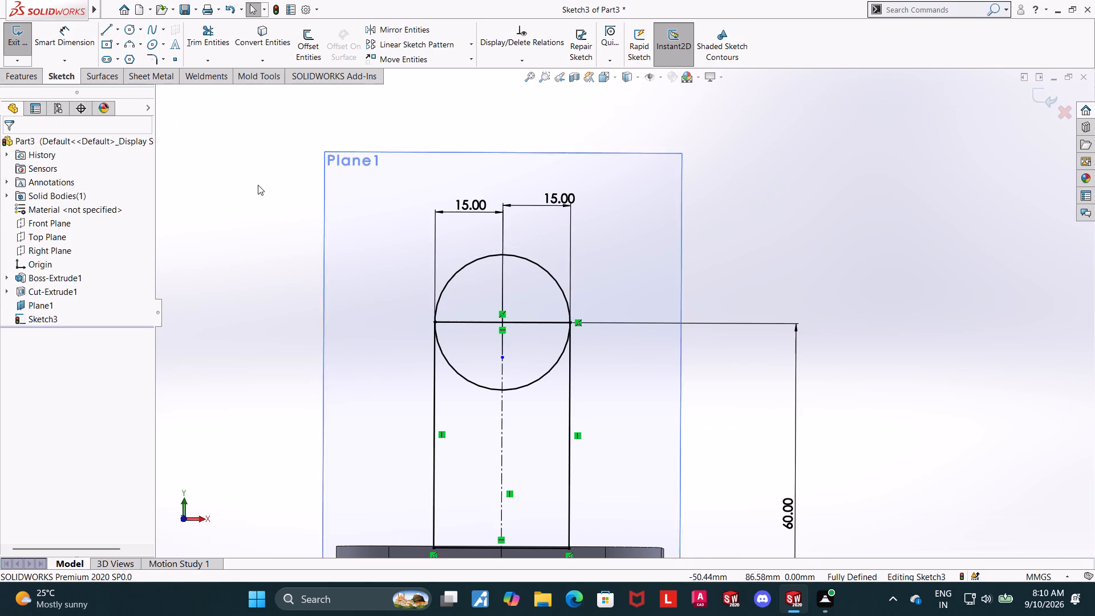
Trim away the rectangle's top line running across the circle.
scroll(497, 327, down, 3)
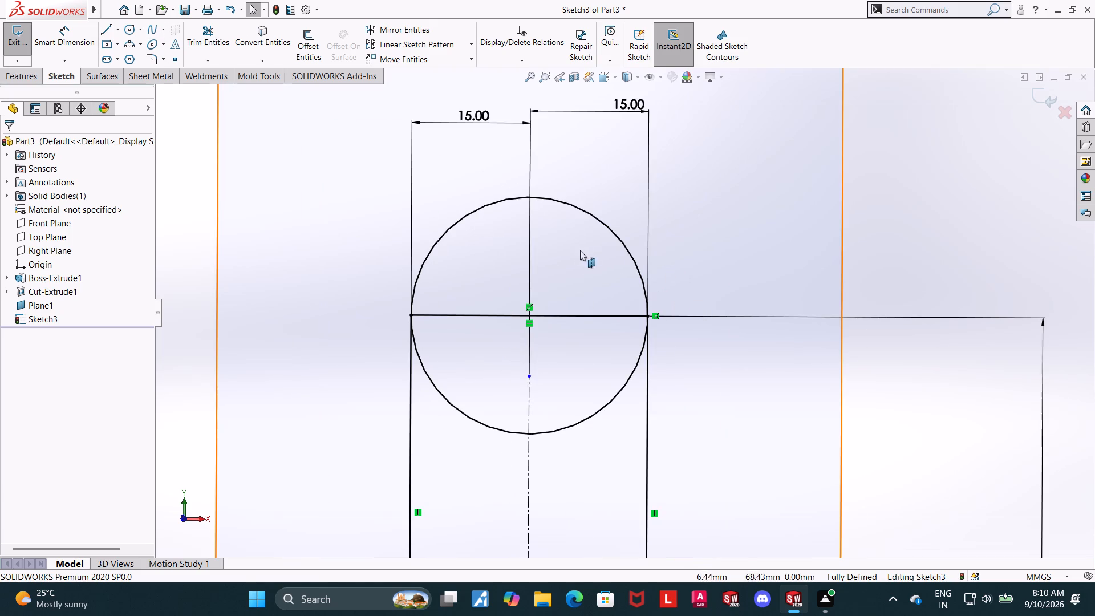
click(205, 37)
drag(486, 339, 481, 306)
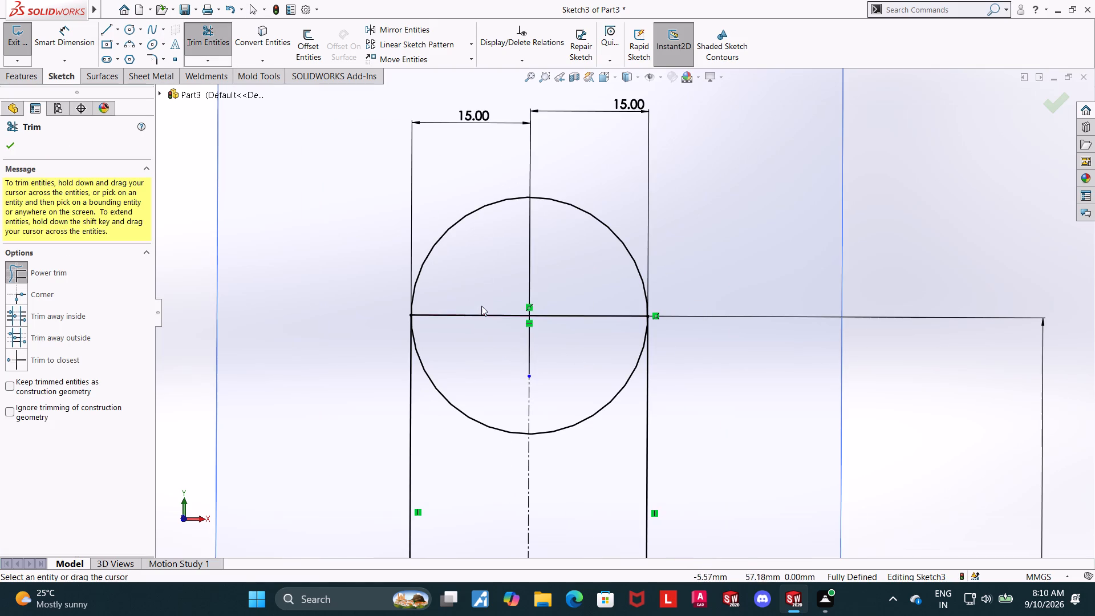
drag(481, 306, 478, 269)
scroll(574, 331, up, 4)
key(Escape)
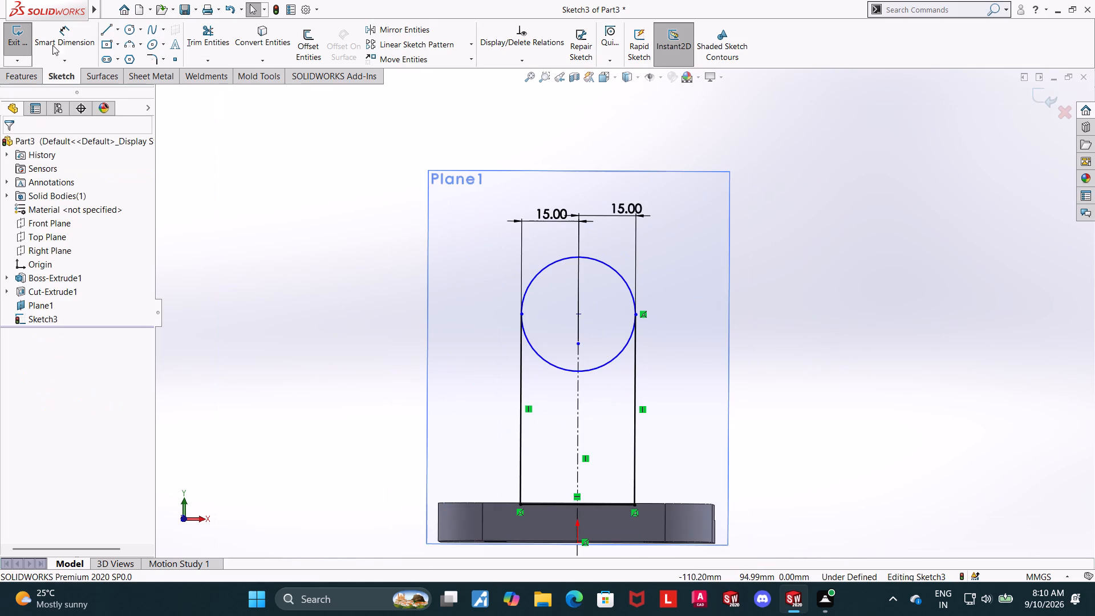
Draw a horizontal centerline about 111 mm long across the circle at the height of its center.
click(118, 31)
click(119, 56)
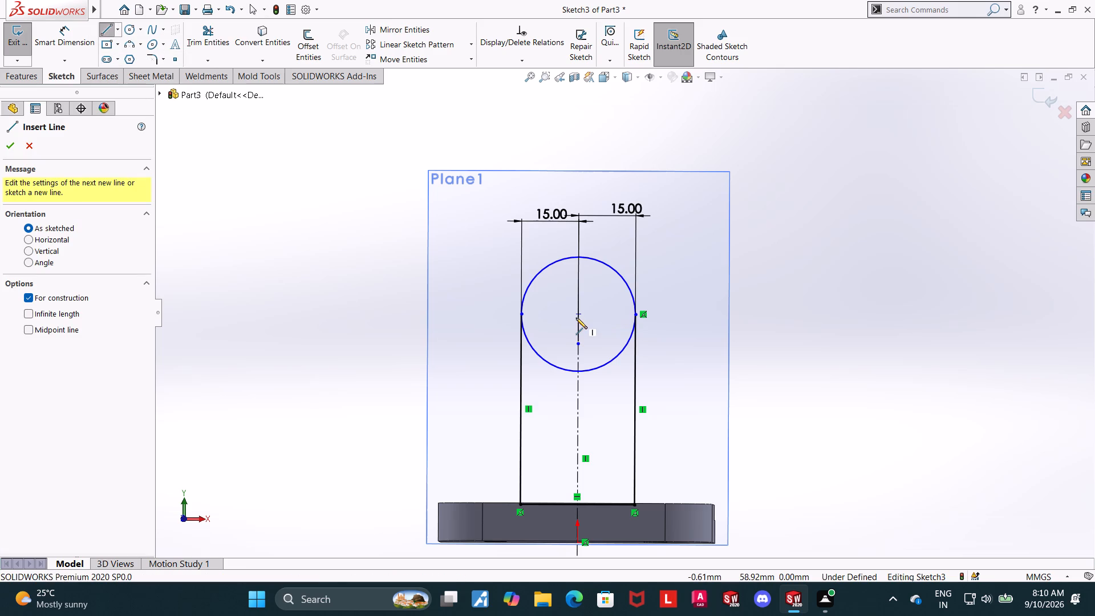
click(367, 314)
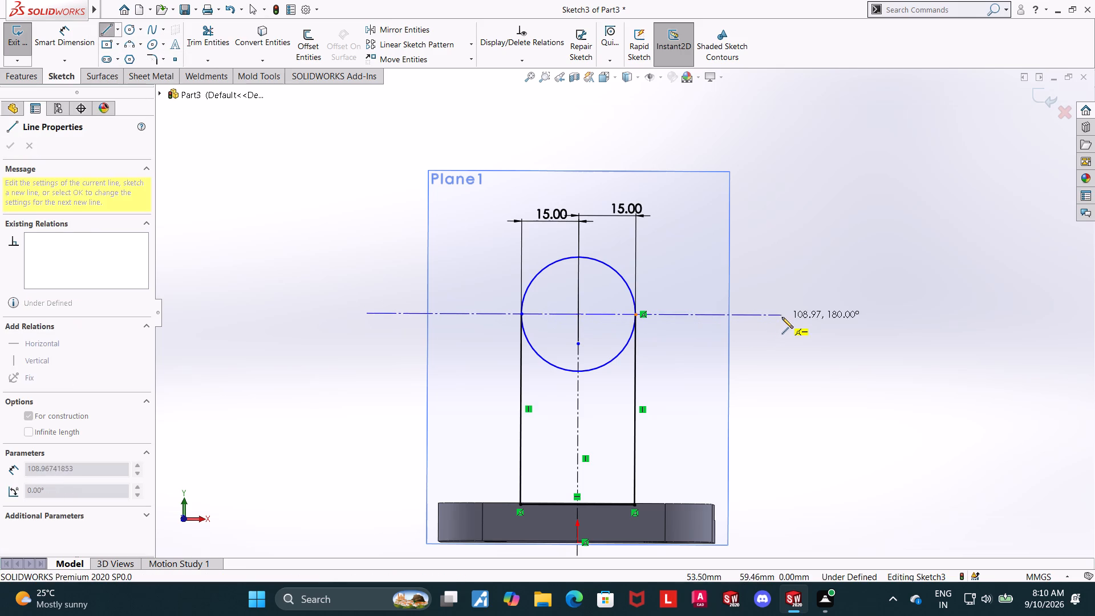
click(788, 315)
key(Escape)
key(Escape)
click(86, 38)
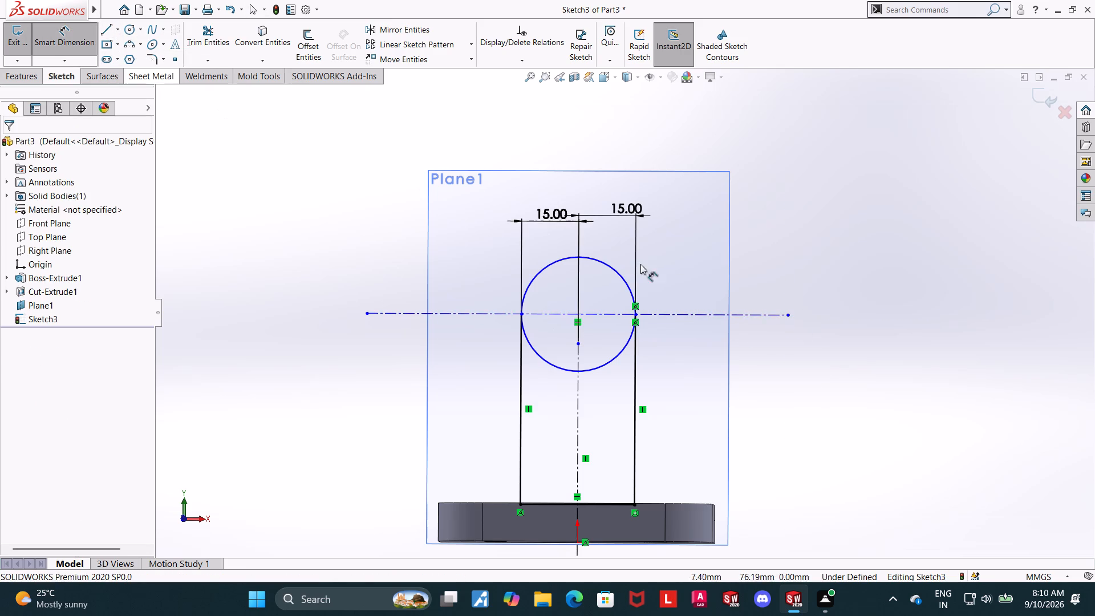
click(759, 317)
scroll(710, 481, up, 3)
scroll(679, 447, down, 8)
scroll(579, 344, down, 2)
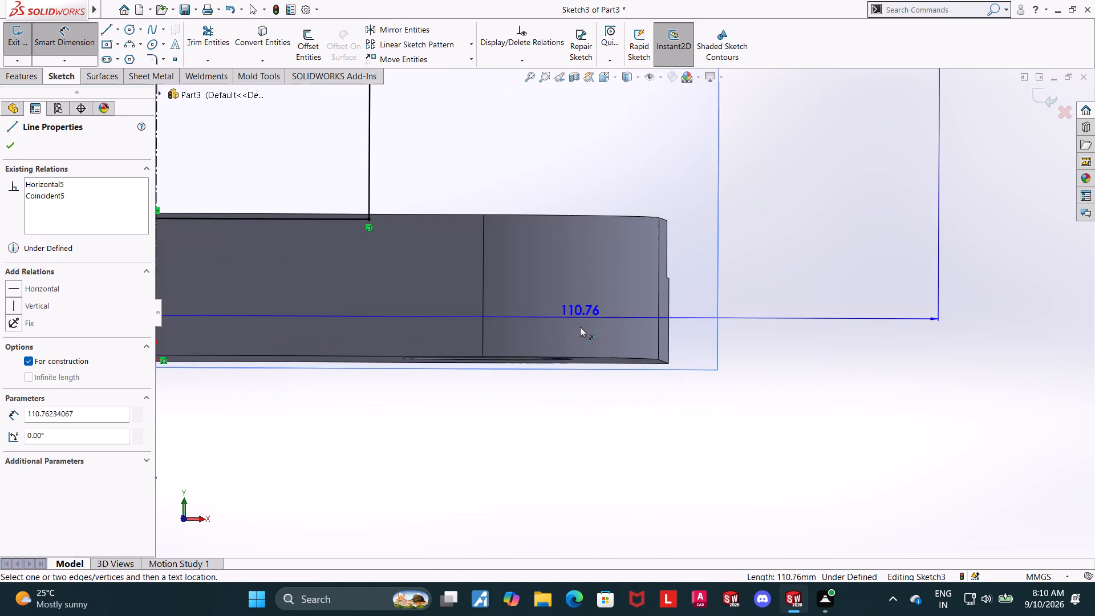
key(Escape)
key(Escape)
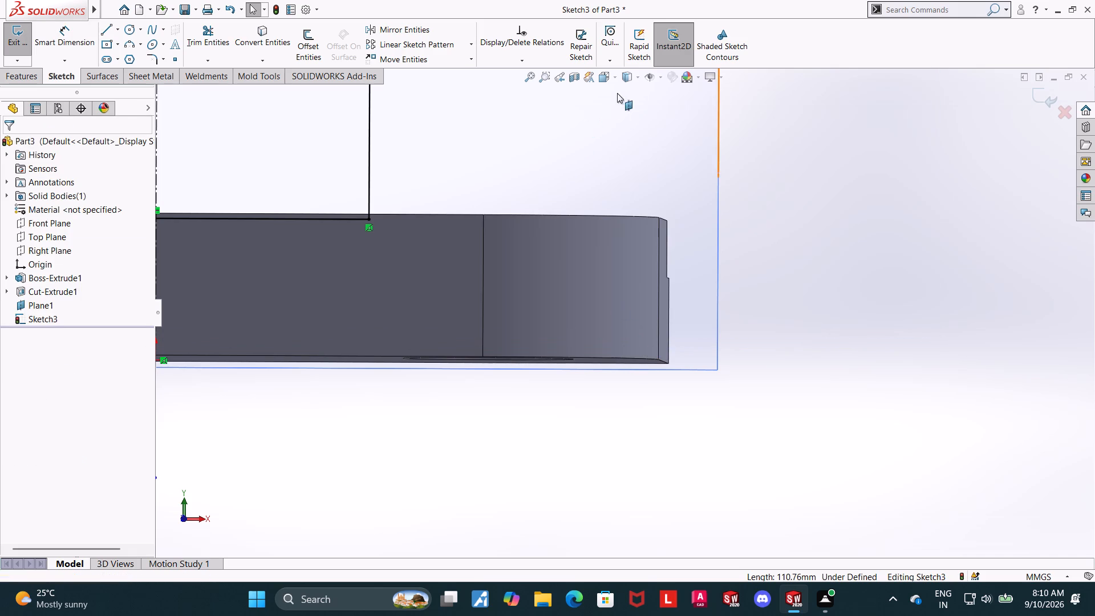
With the sketch viewed face-on, dimension the horizontal centerline to the block's bottom edge at 60 mm.
click(33, 316)
click(64, 299)
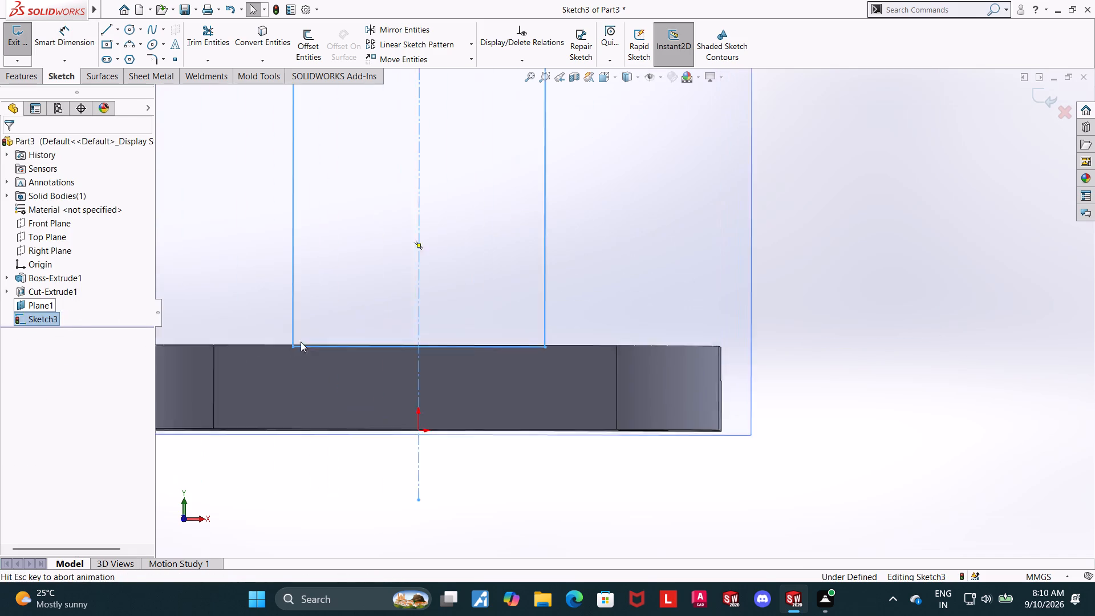
scroll(759, 436, down, 3)
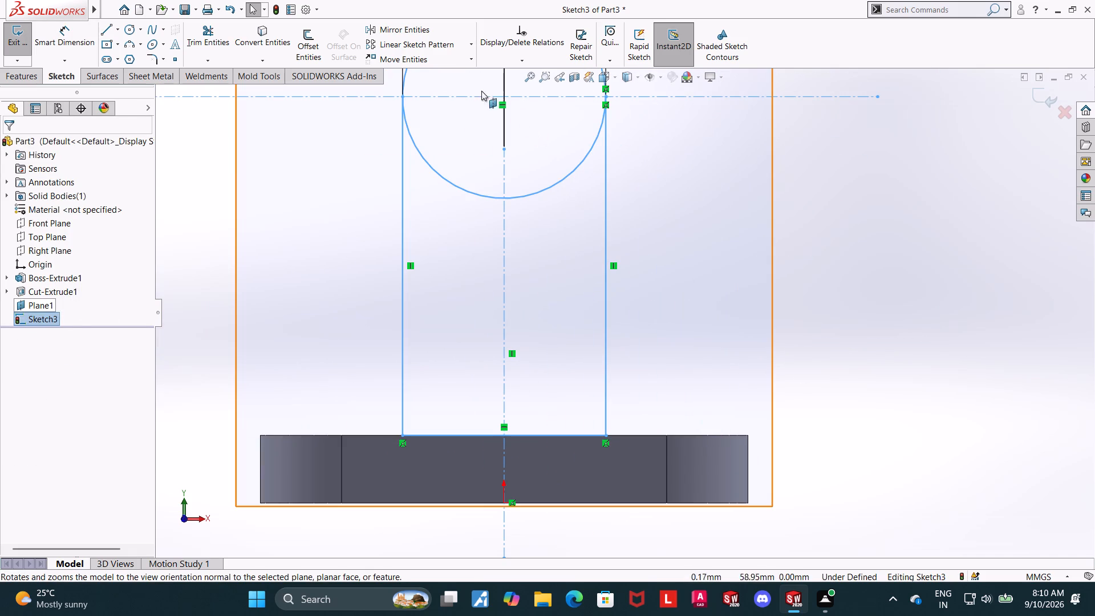
click(71, 33)
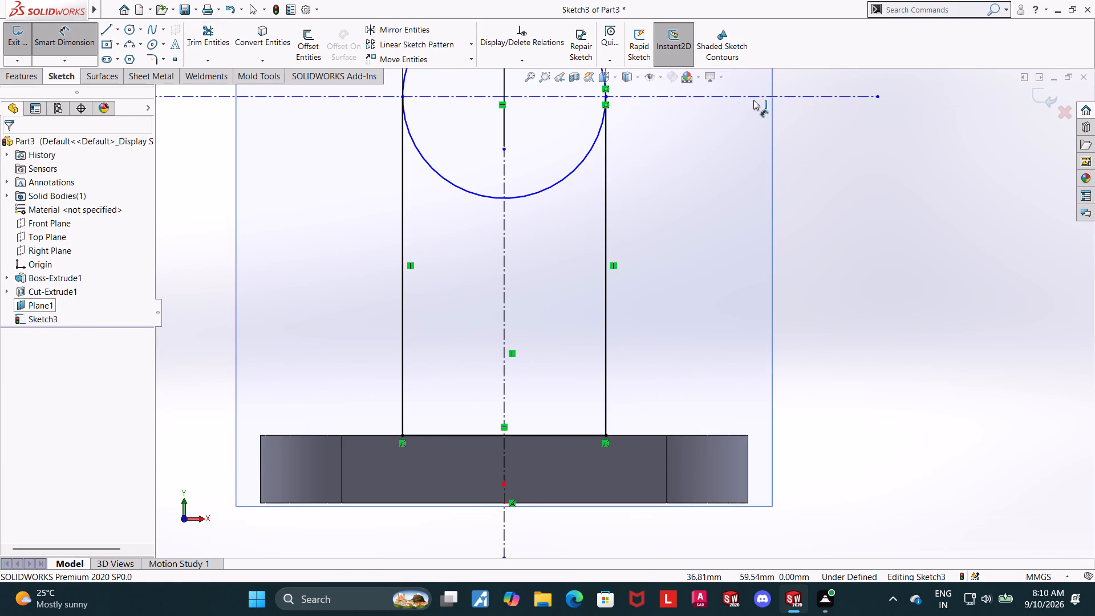
click(753, 100)
scroll(743, 484, down, 3)
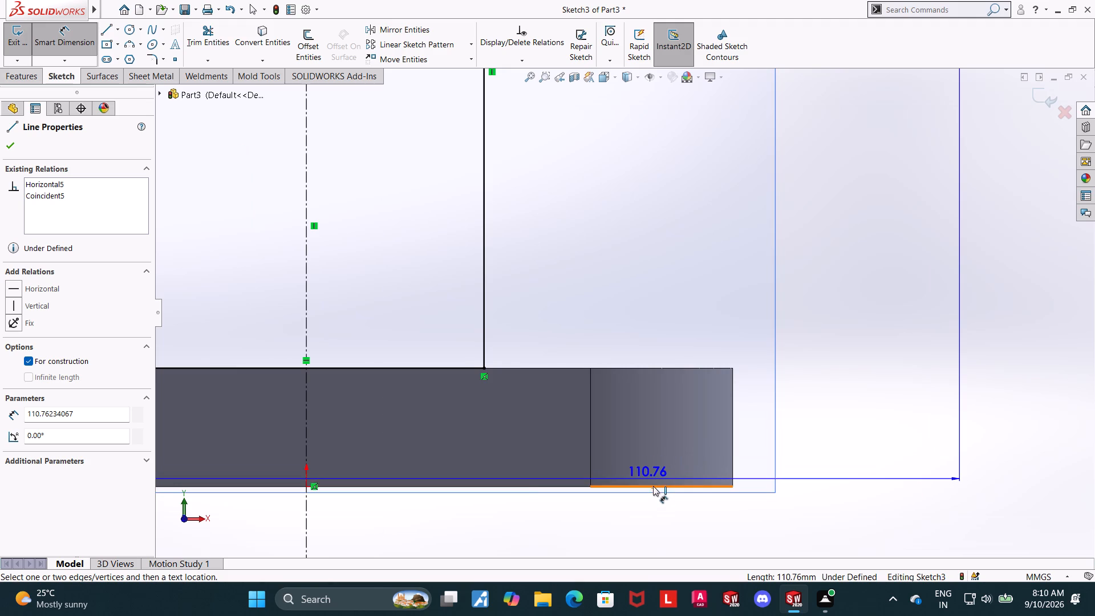
click(529, 485)
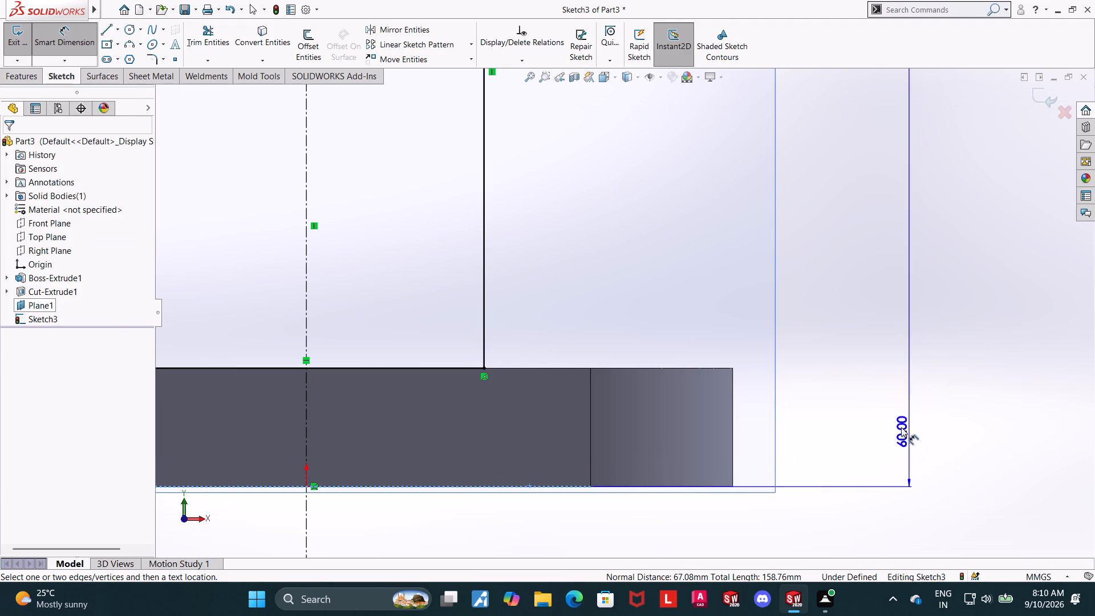
click(900, 426)
scroll(900, 426, up, 5)
click(851, 410)
scroll(789, 423, up, 6)
scroll(621, 297, up, 5)
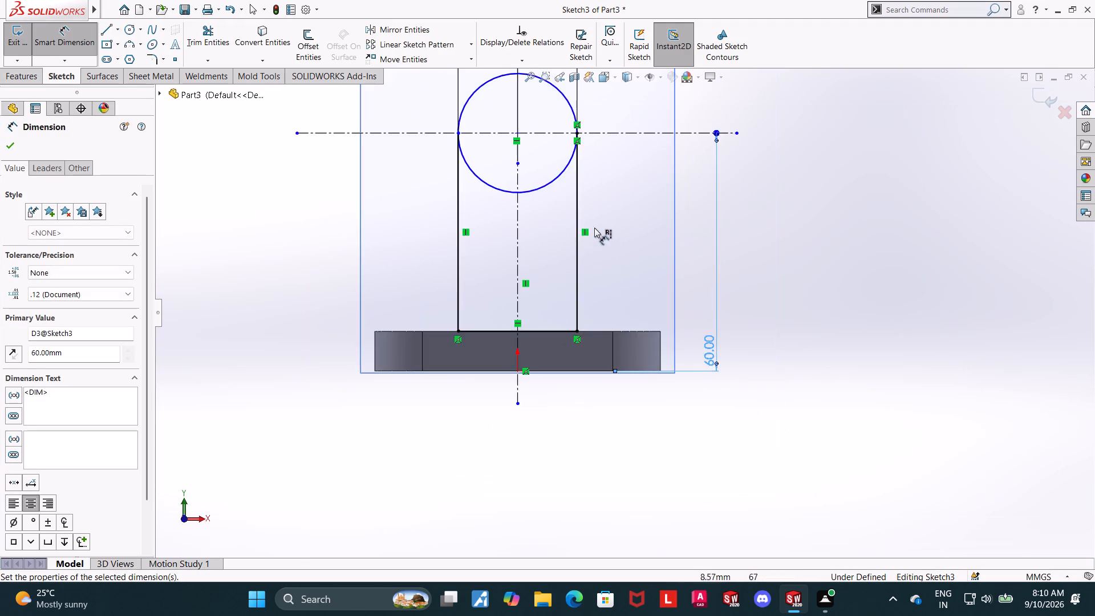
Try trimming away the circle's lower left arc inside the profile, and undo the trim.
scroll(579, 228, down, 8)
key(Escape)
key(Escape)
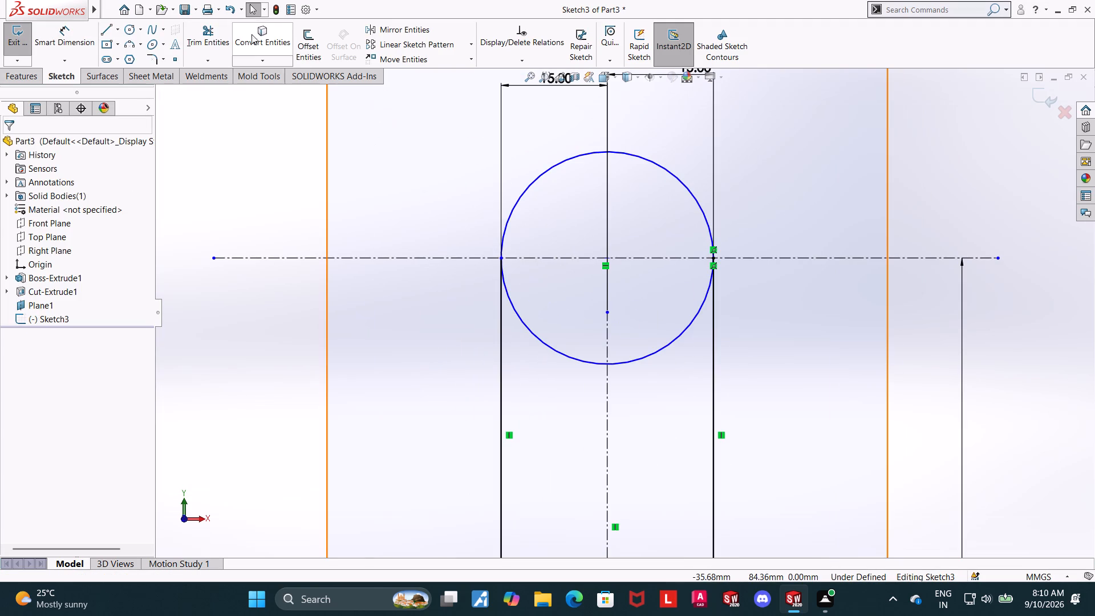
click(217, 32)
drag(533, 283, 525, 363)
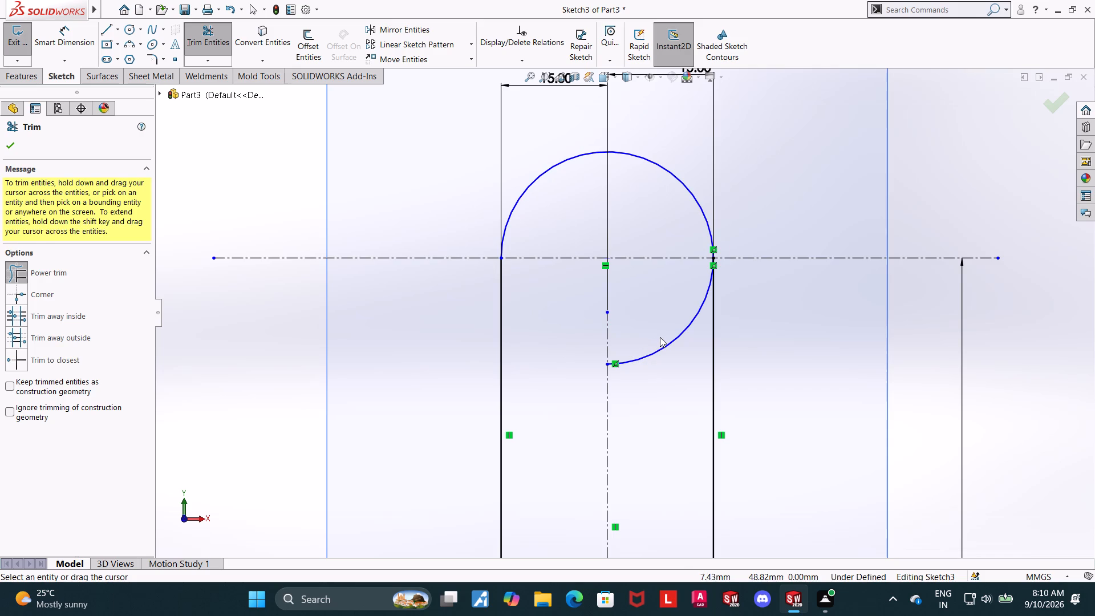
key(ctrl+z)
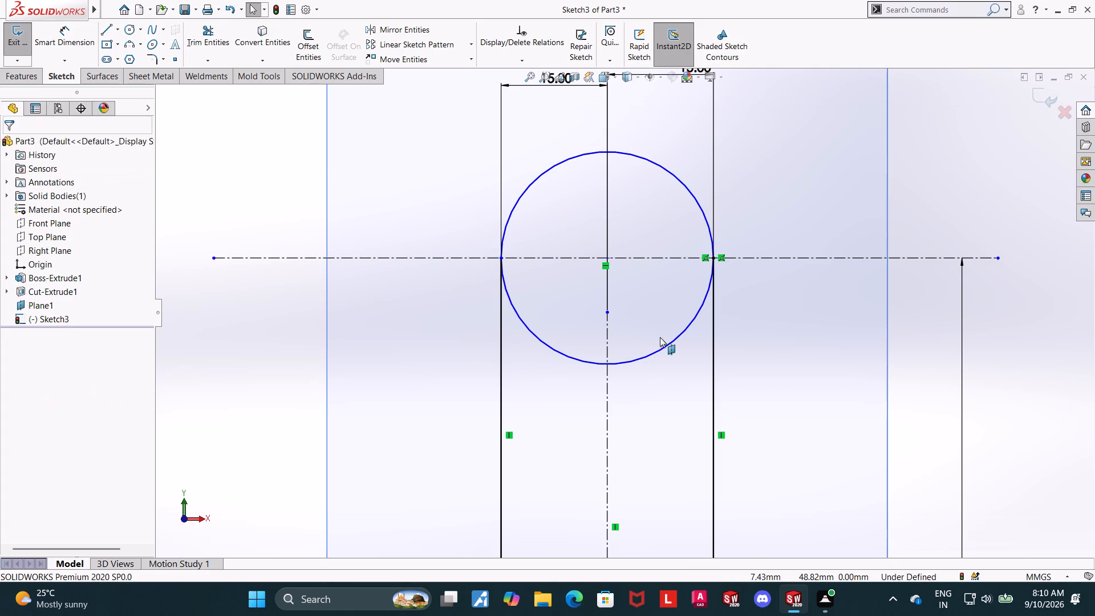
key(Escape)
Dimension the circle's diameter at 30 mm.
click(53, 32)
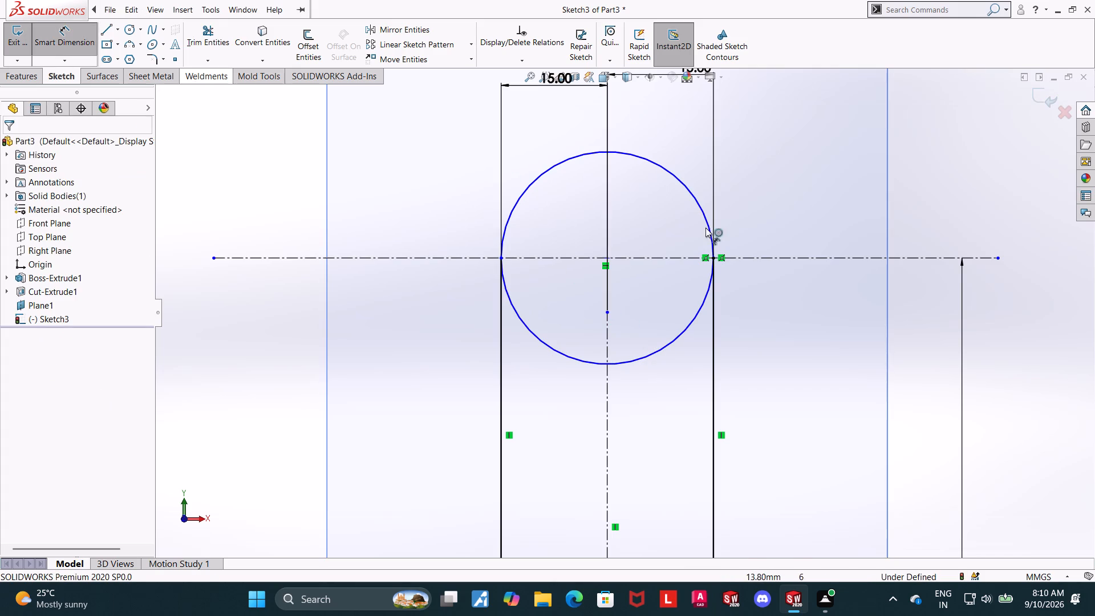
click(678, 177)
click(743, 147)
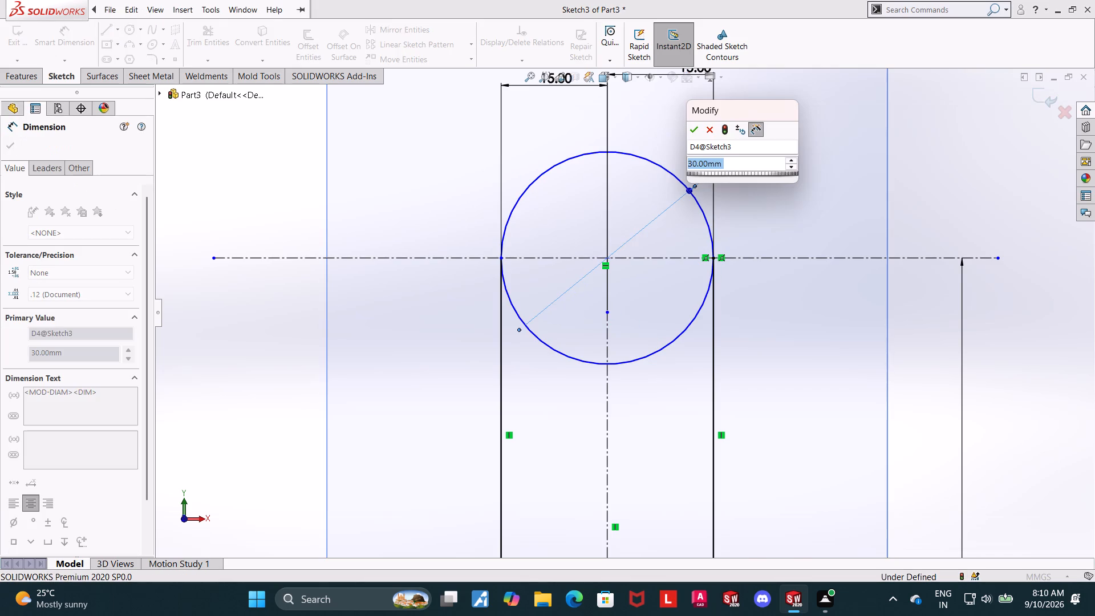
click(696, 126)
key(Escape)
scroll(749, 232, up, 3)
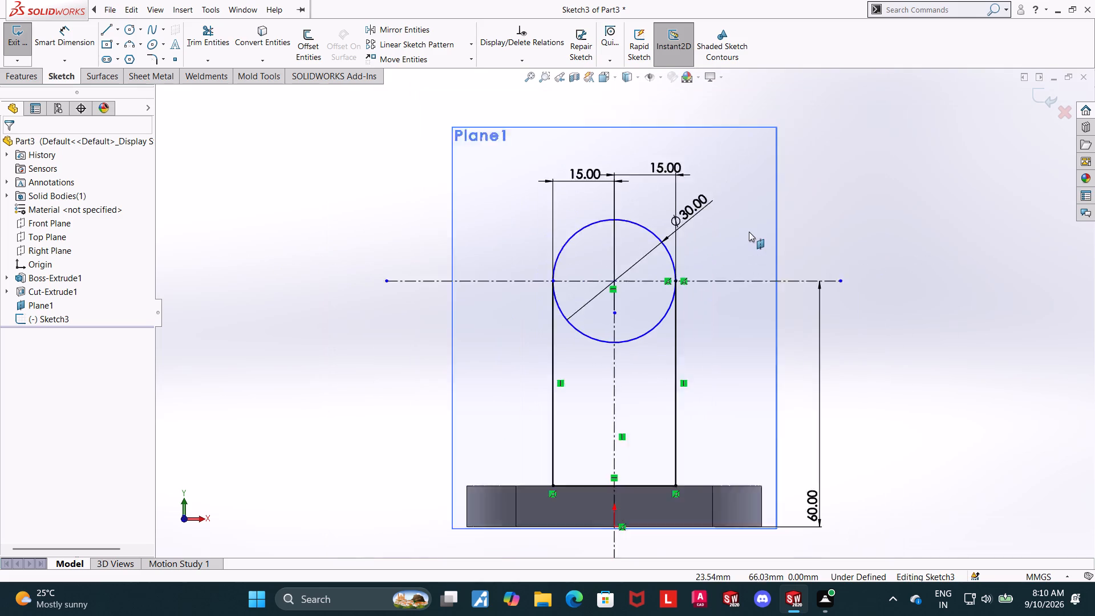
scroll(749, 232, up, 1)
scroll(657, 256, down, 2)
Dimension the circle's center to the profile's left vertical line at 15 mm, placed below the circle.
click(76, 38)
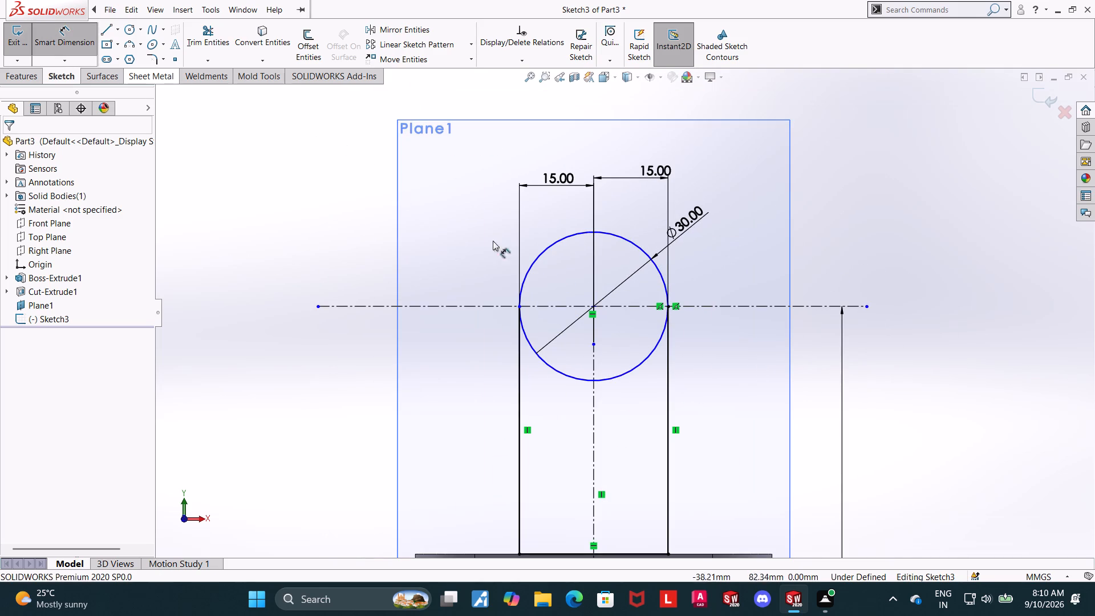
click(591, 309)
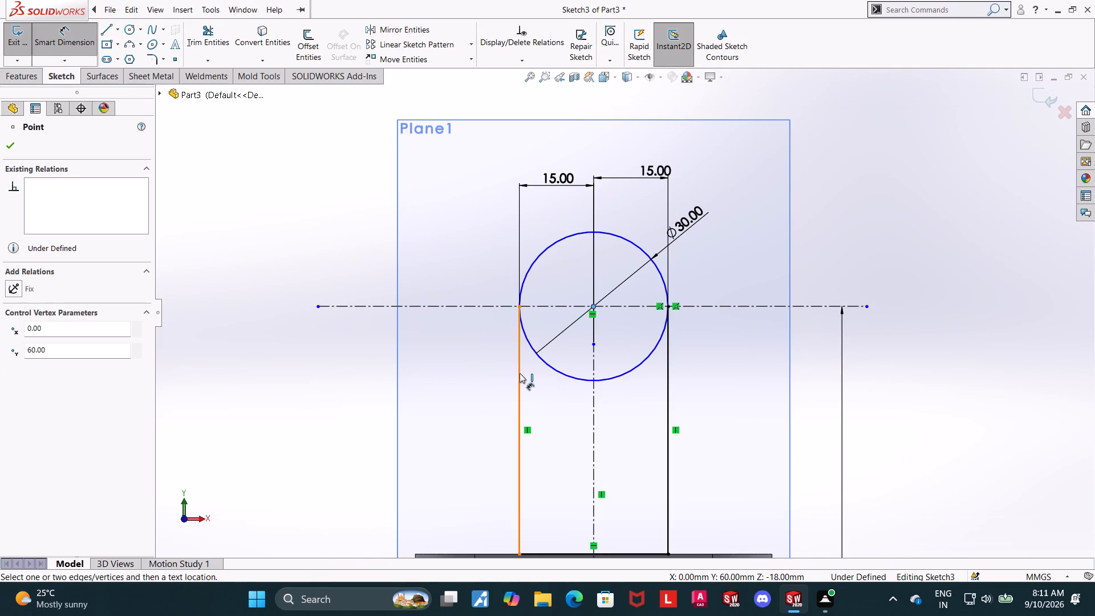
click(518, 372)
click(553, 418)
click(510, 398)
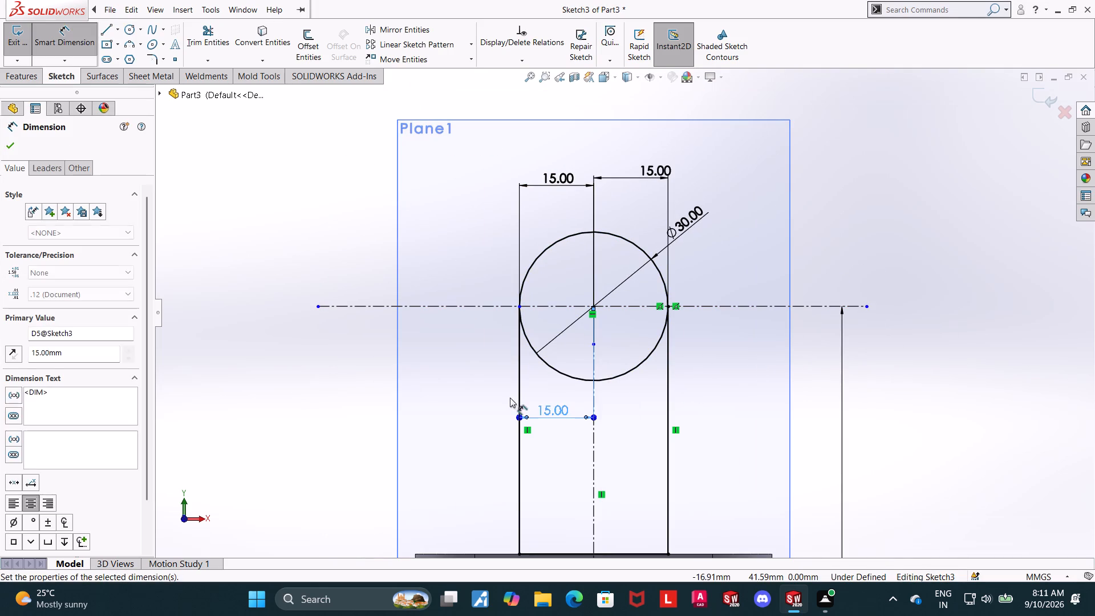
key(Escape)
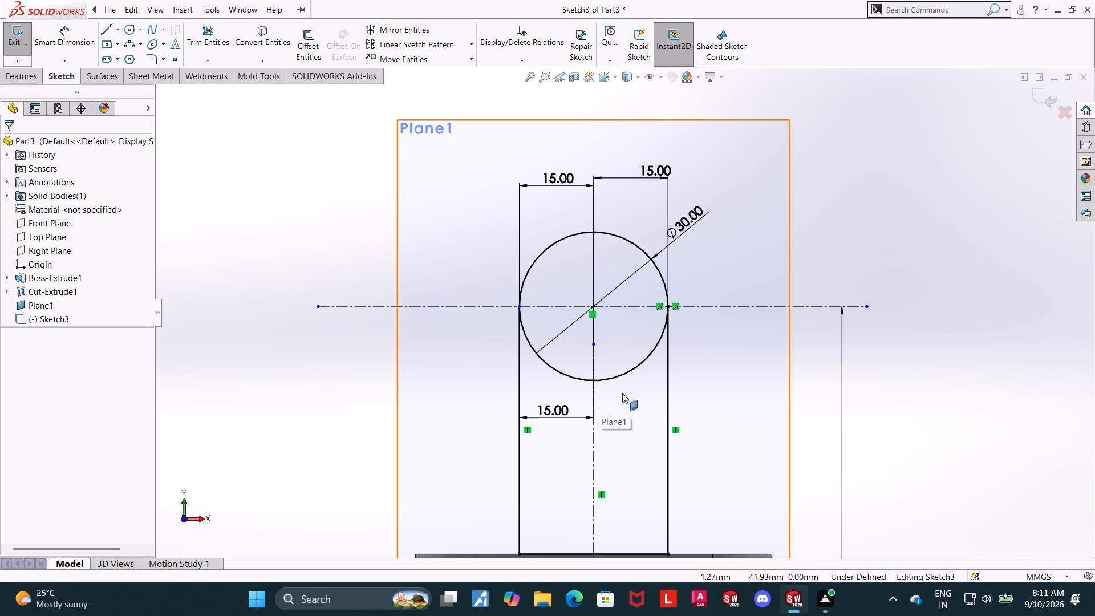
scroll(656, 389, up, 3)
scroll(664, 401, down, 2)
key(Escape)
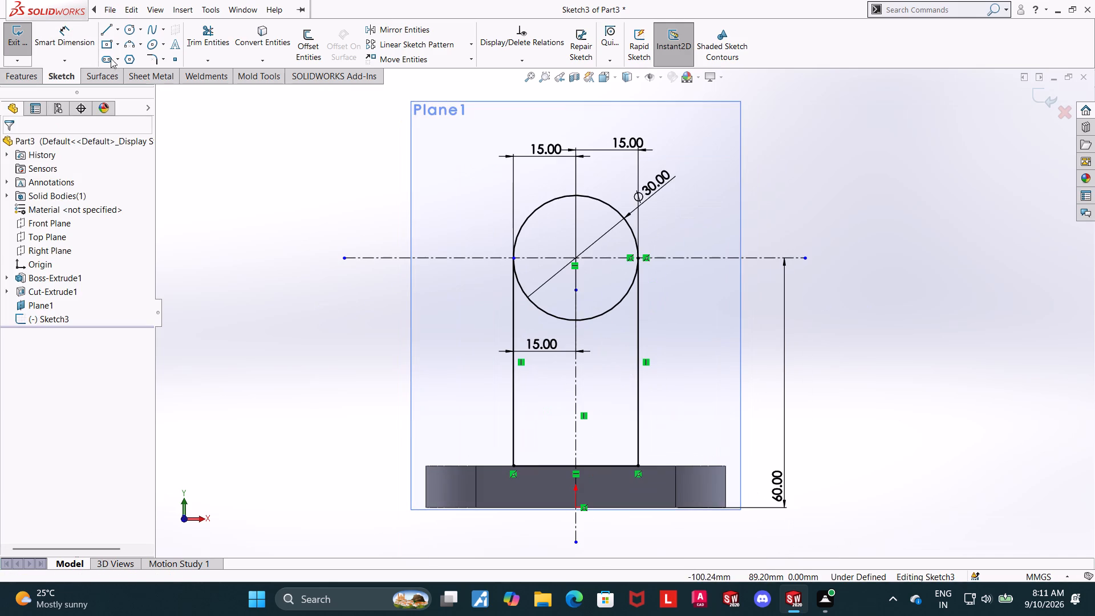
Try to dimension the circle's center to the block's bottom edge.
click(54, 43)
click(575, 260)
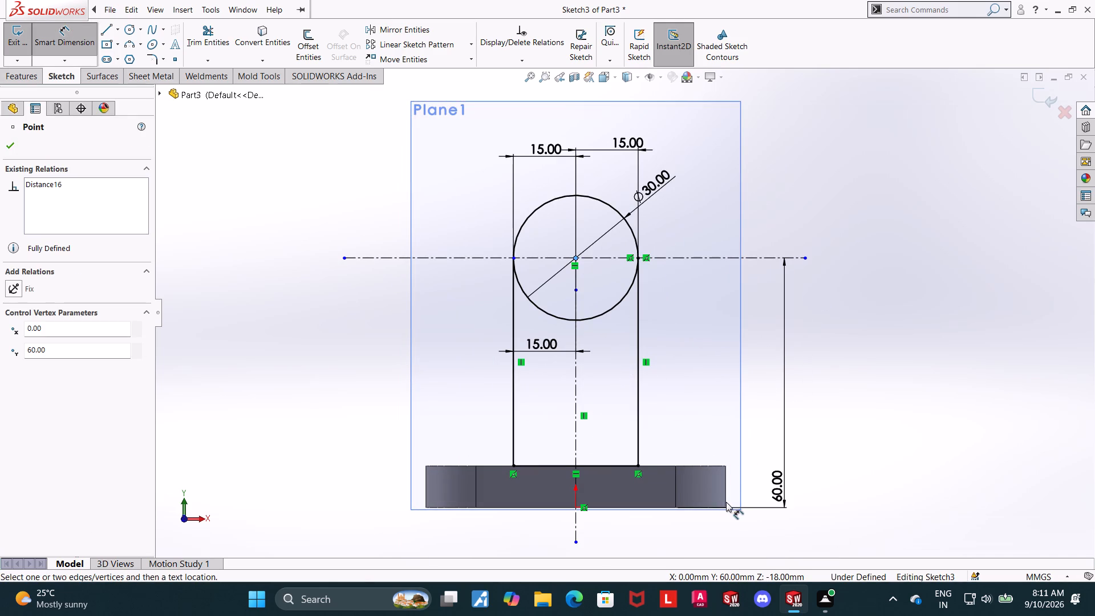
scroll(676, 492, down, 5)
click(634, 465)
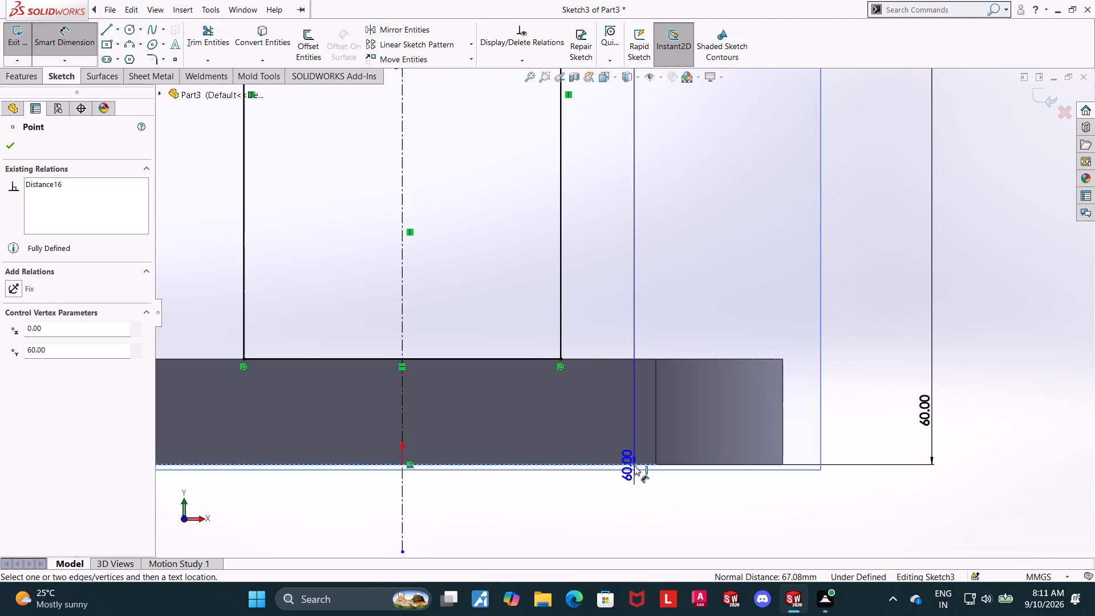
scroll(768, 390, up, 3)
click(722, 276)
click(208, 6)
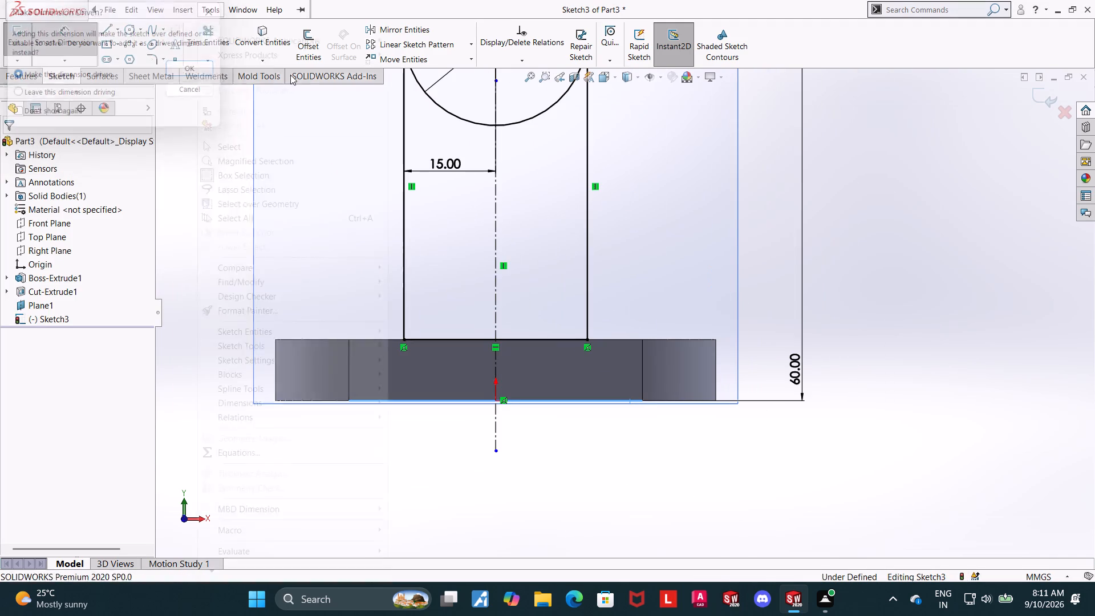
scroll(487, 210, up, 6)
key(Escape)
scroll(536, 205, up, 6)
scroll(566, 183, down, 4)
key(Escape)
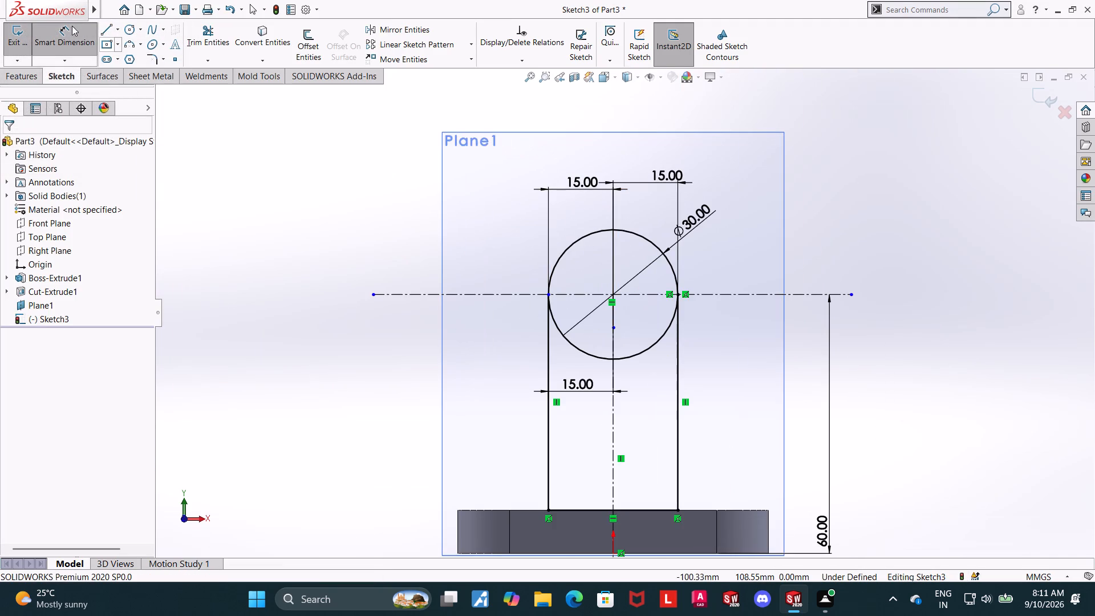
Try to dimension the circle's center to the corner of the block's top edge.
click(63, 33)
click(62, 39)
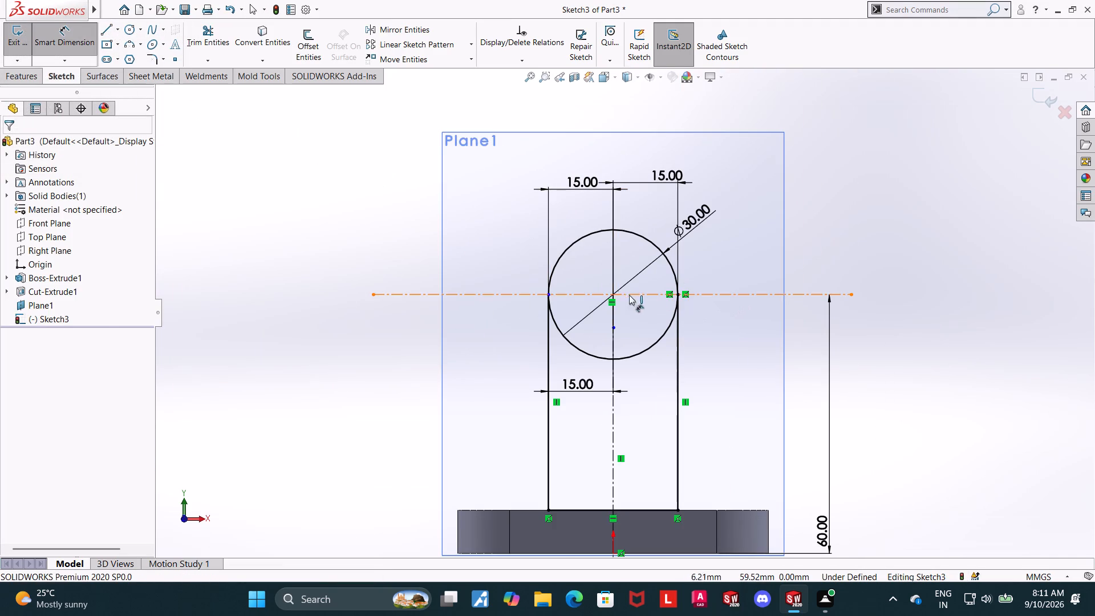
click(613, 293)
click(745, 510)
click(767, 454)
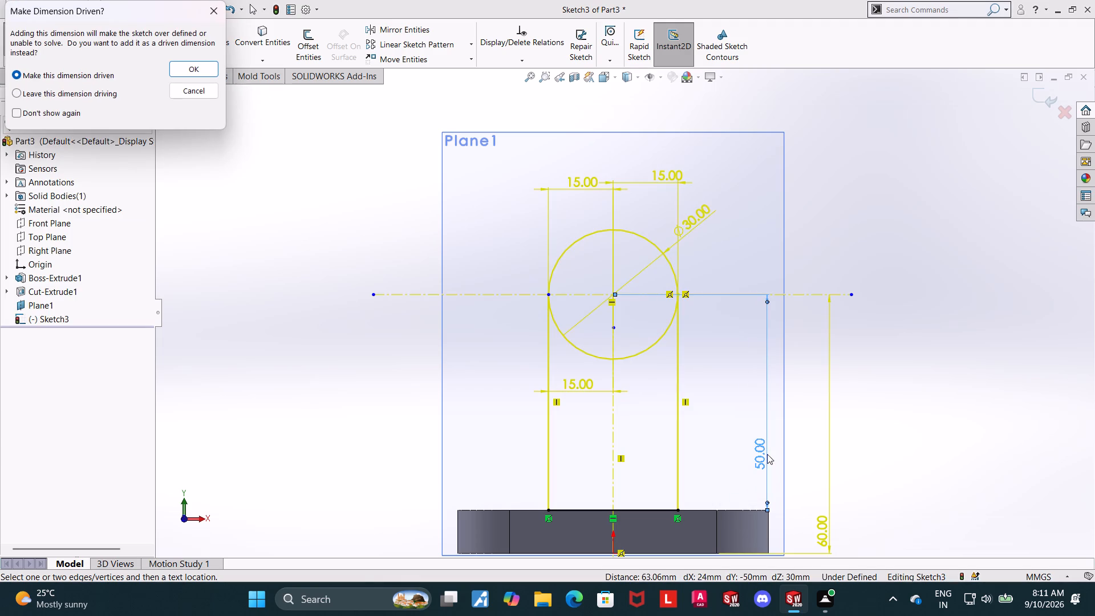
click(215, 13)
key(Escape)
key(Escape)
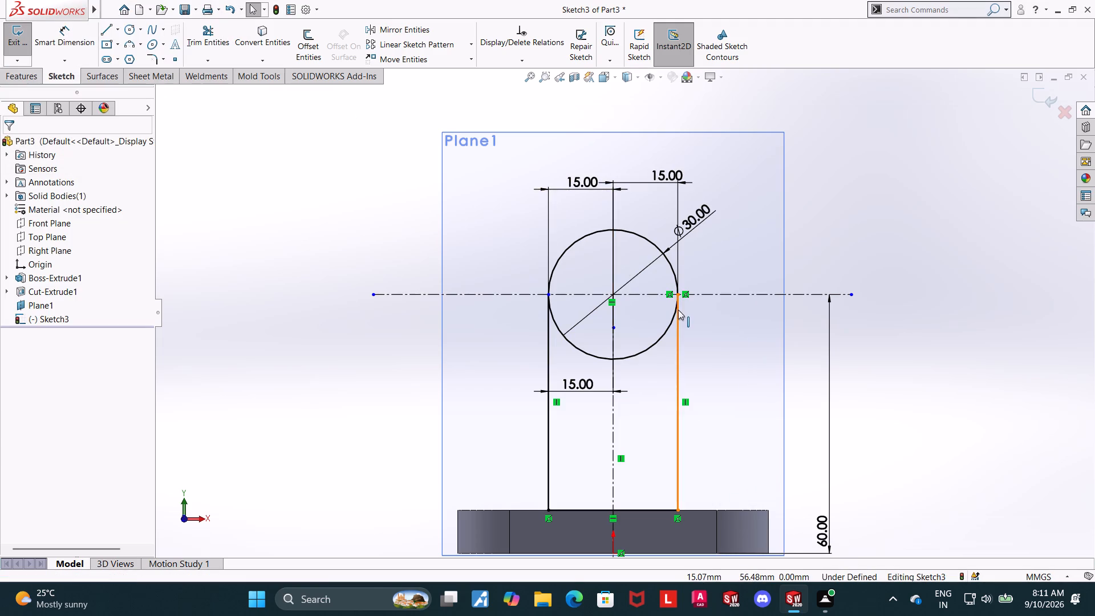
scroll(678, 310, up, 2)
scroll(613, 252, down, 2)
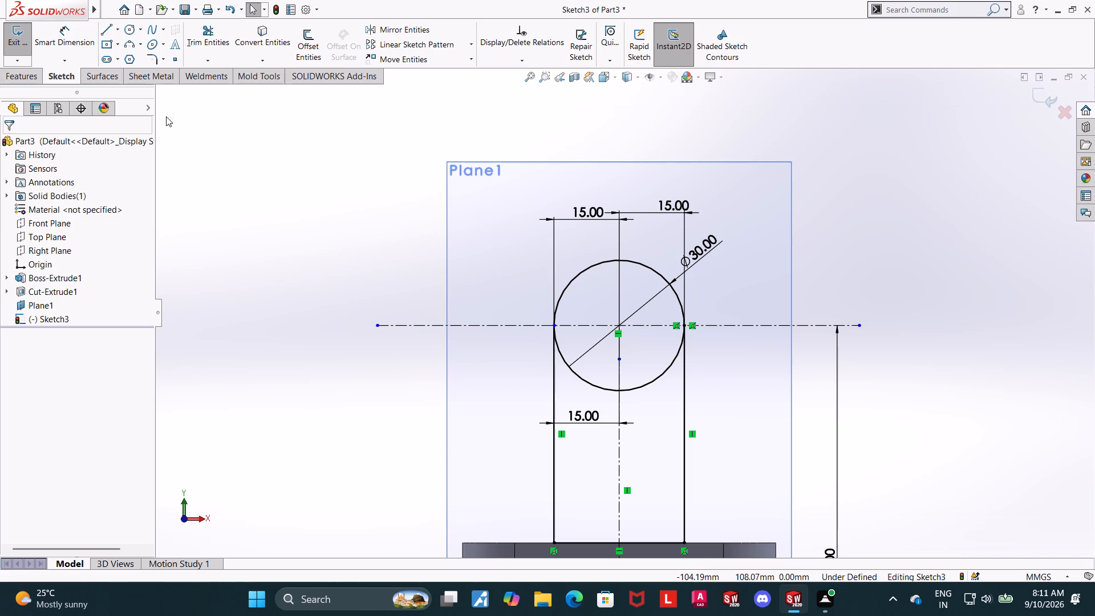
Undo the circle, trim and horizontal centerline work, back to the plain rectangle with both 15 mm dimensions and the 60 mm height.
key(ctrl+z)
key(ctrl+z)
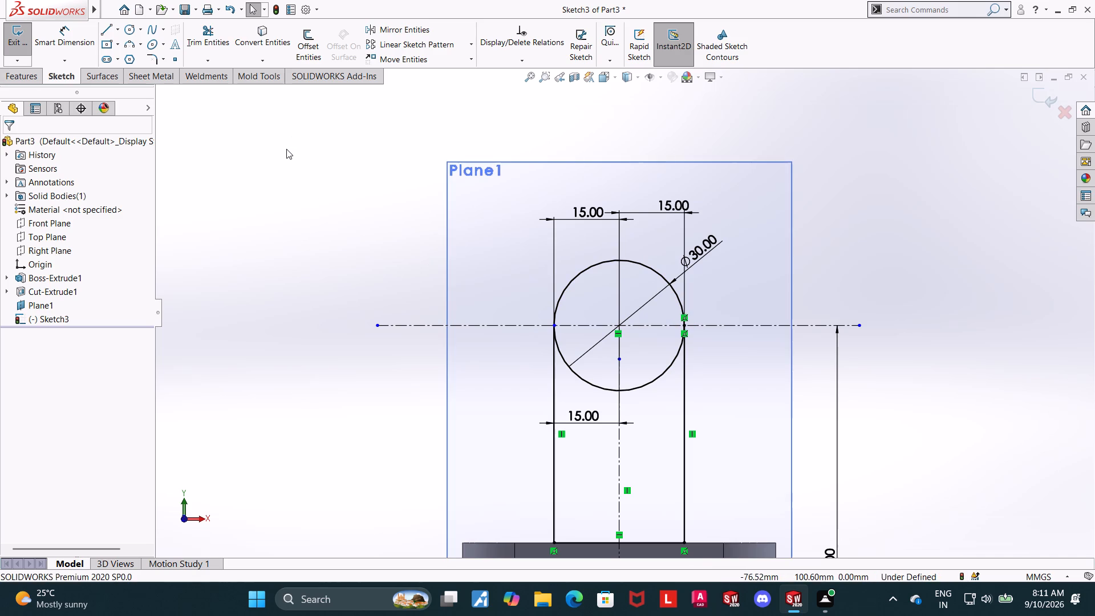
key(ctrl+z)
key(ctrl+z)
key(ctrl+z)
key(ctrl+z)
key(ctrl+z)
key(ctrl+z)
key(ctrl+z)
key(ctrl+z)
key(ctrl+z)
key(ctrl+z)
key(ctrl+z)
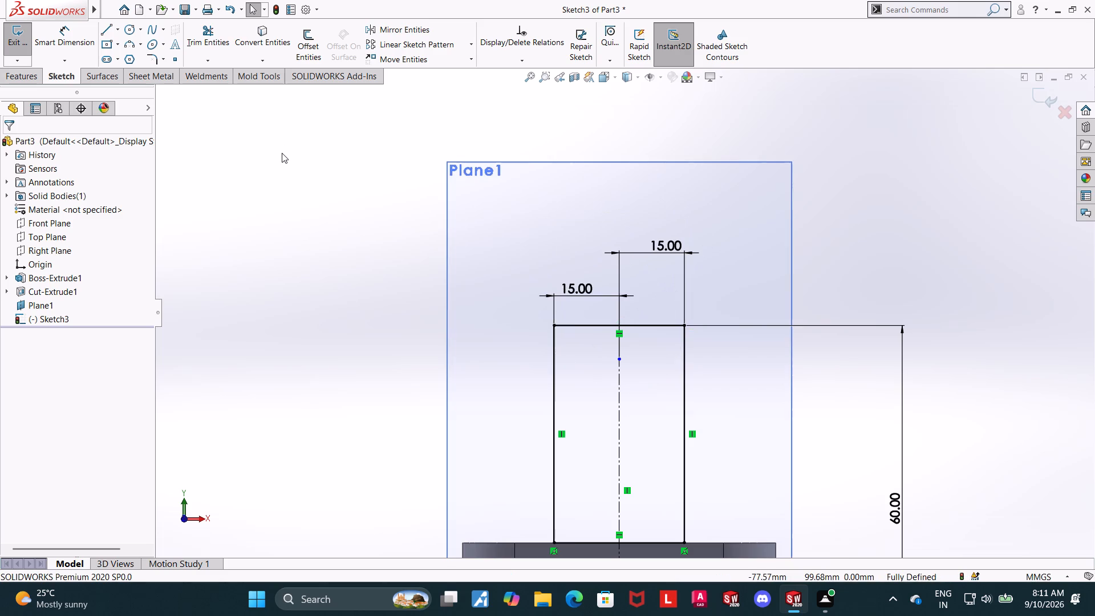
key(ctrl+z)
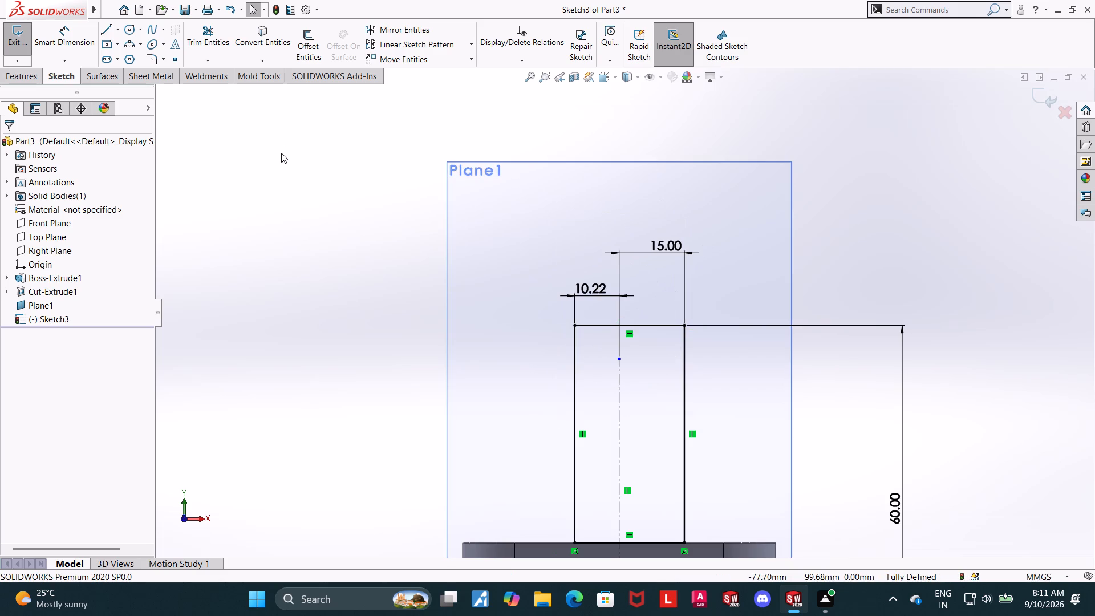
key(ctrl+y)
scroll(894, 290, up, 3)
key(Escape)
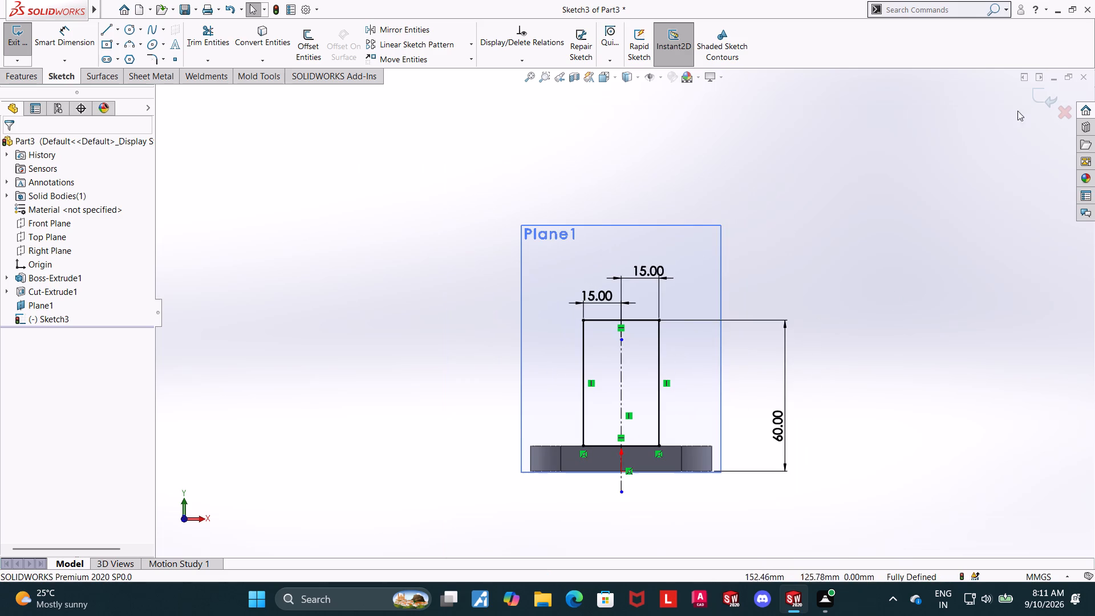
Exit the sketch and extrude the rectangle as an 8 mm blind boss merged with the block.
click(1041, 87)
middle_drag(939, 259, 909, 266)
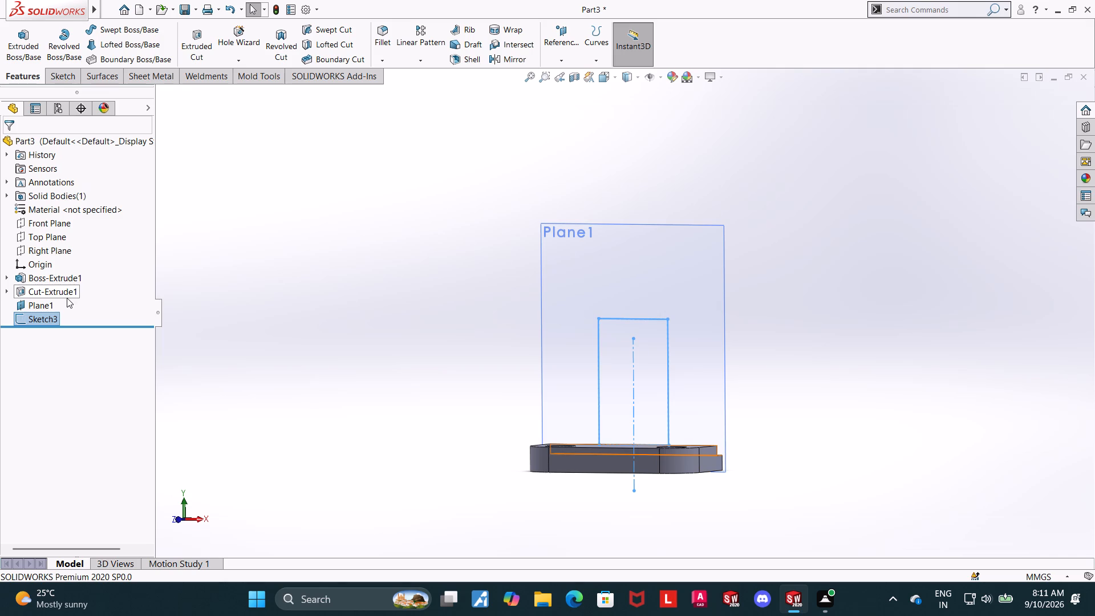
click(30, 39)
middle_drag(892, 280, 861, 284)
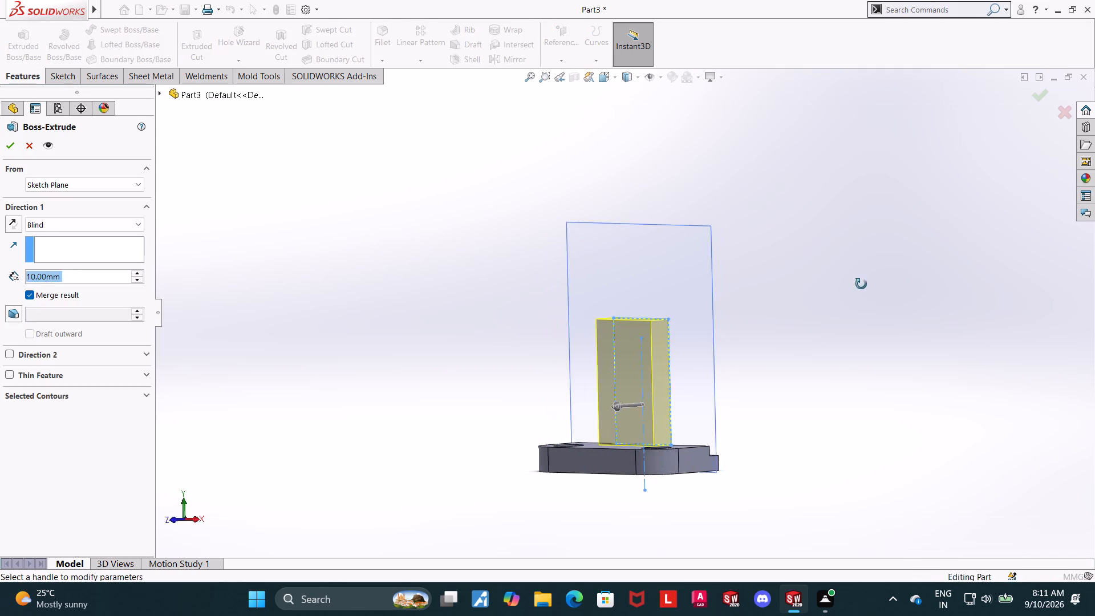
middle_drag(861, 284, 812, 330)
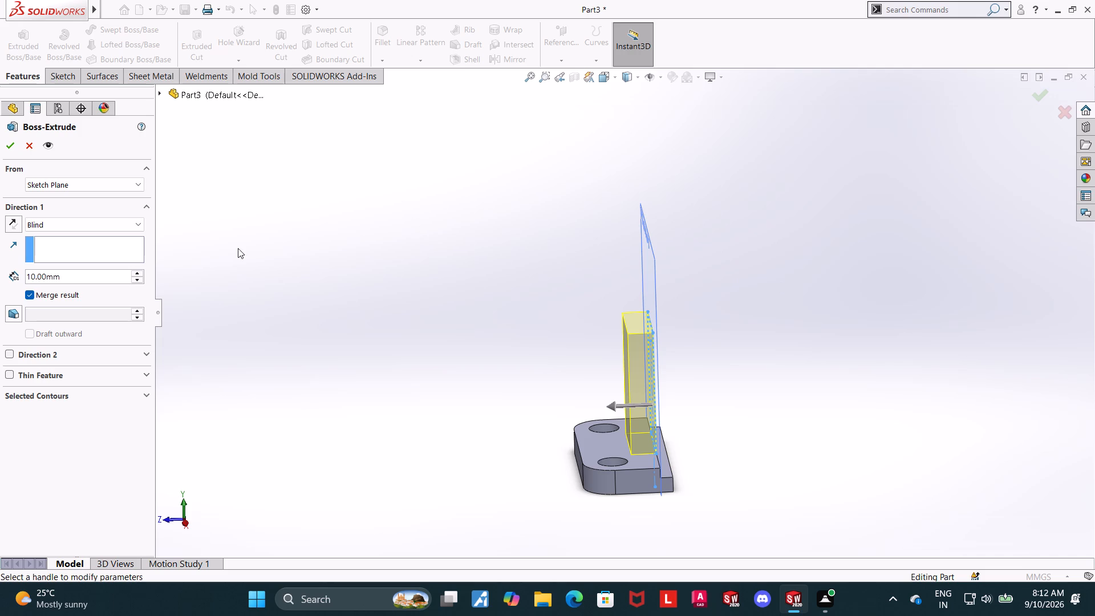
click(98, 270)
click(99, 274)
drag(96, 274, 89, 274)
drag(89, 274, 13, 269)
key(1)
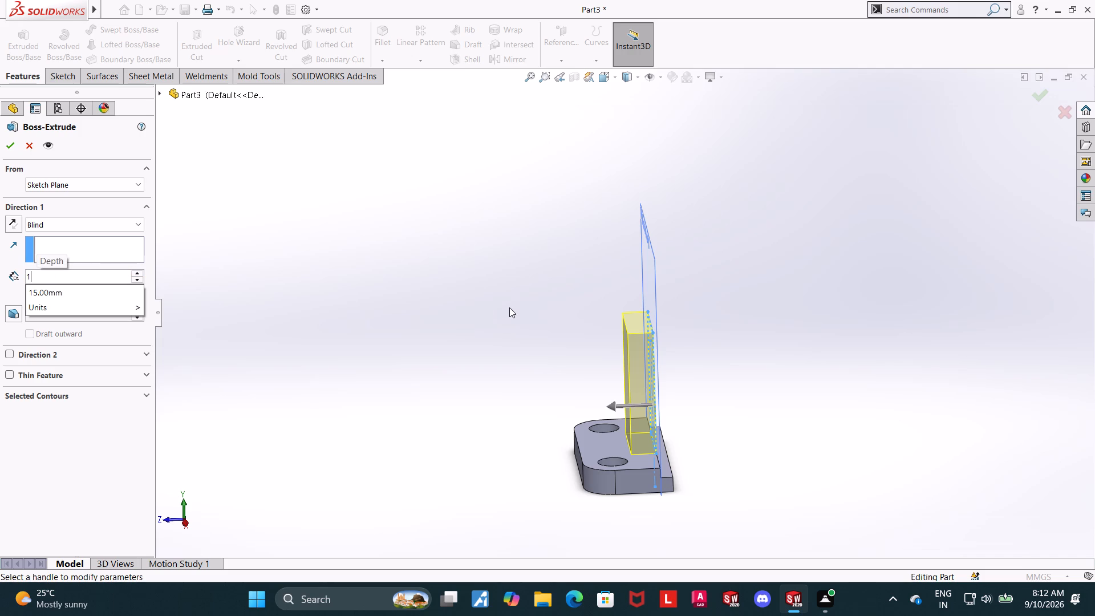
text(3-5)
key(Return)
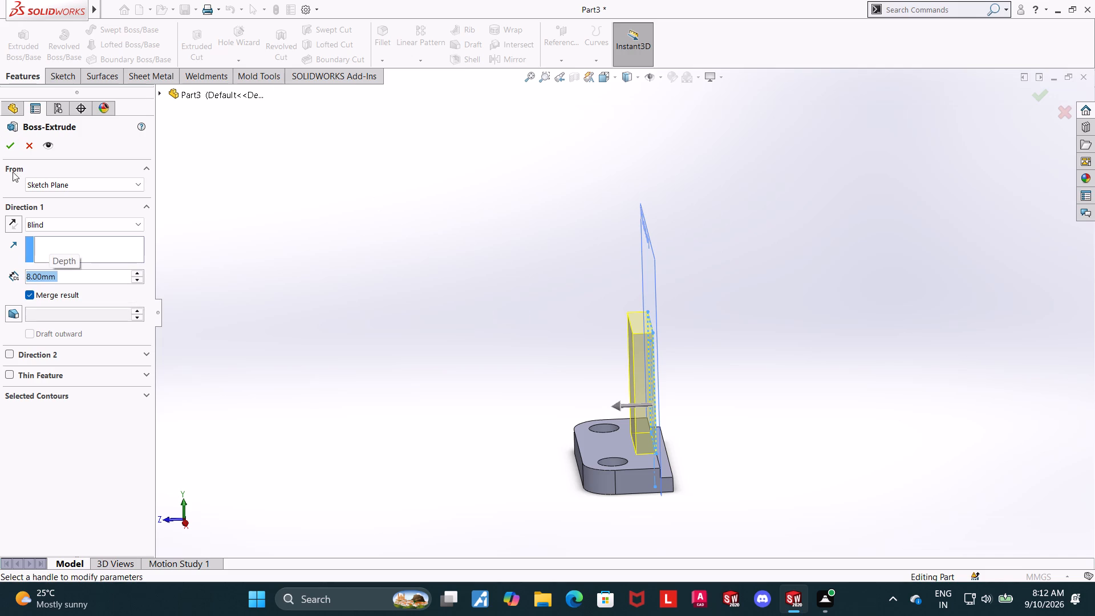
click(7, 150)
click(885, 329)
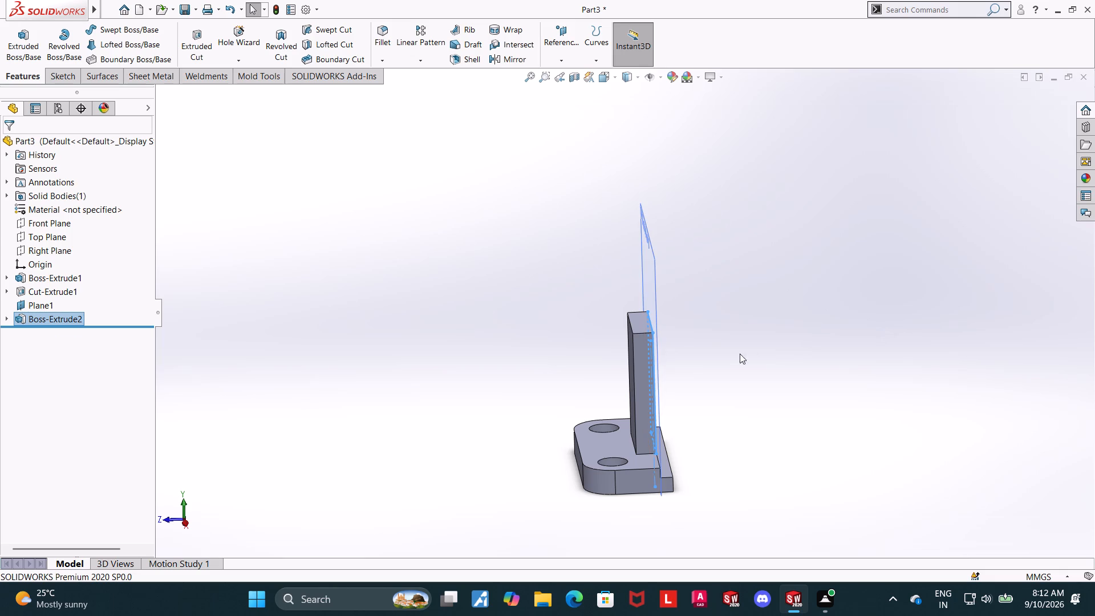
Start a new sketch on the upright's large front face and view it face-on.
middle_drag(871, 316, 944, 294)
middle_drag(566, 332, 587, 337)
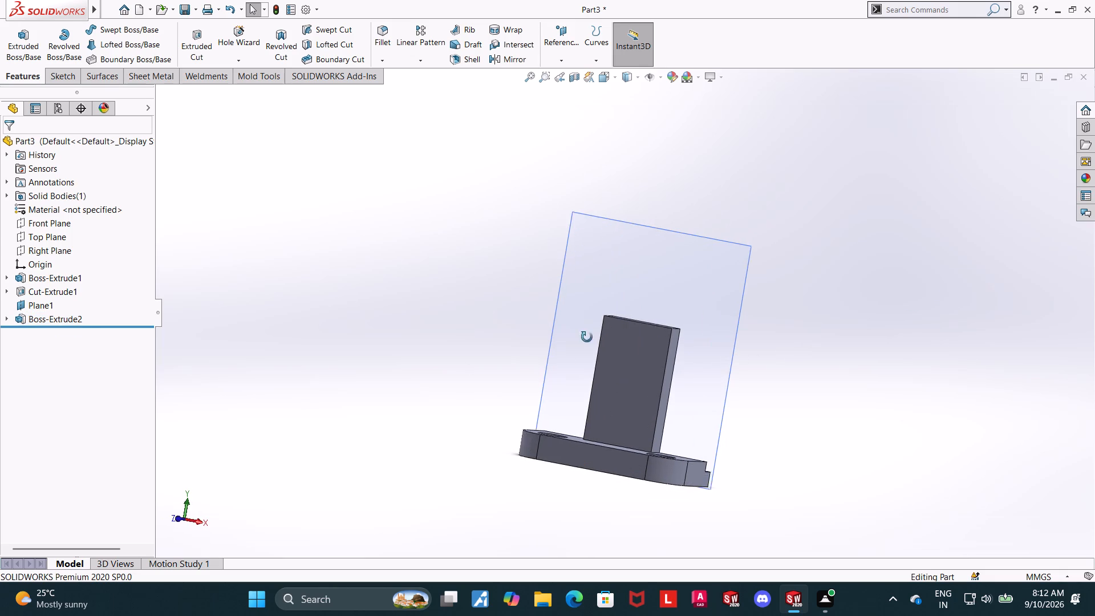
middle_drag(587, 337, 646, 372)
click(59, 324)
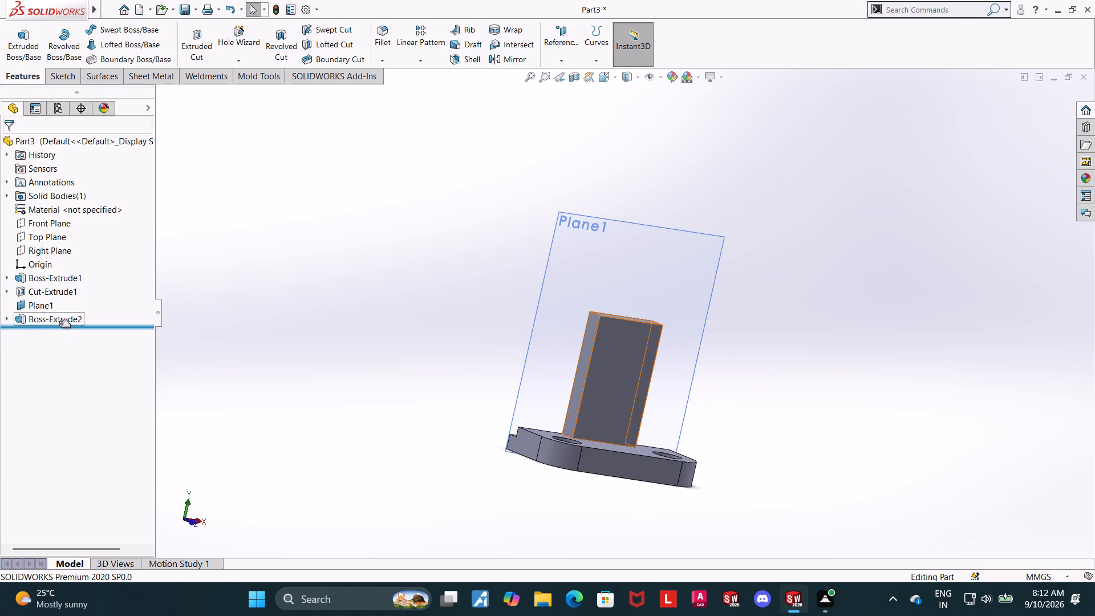
click(320, 318)
click(606, 391)
click(660, 356)
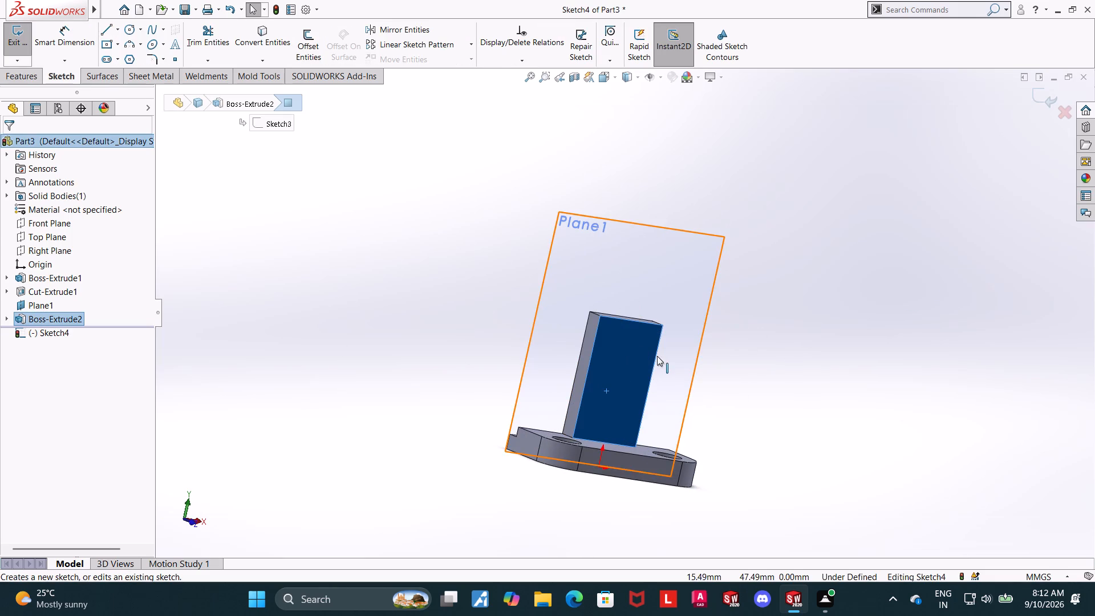
click(59, 335)
click(84, 317)
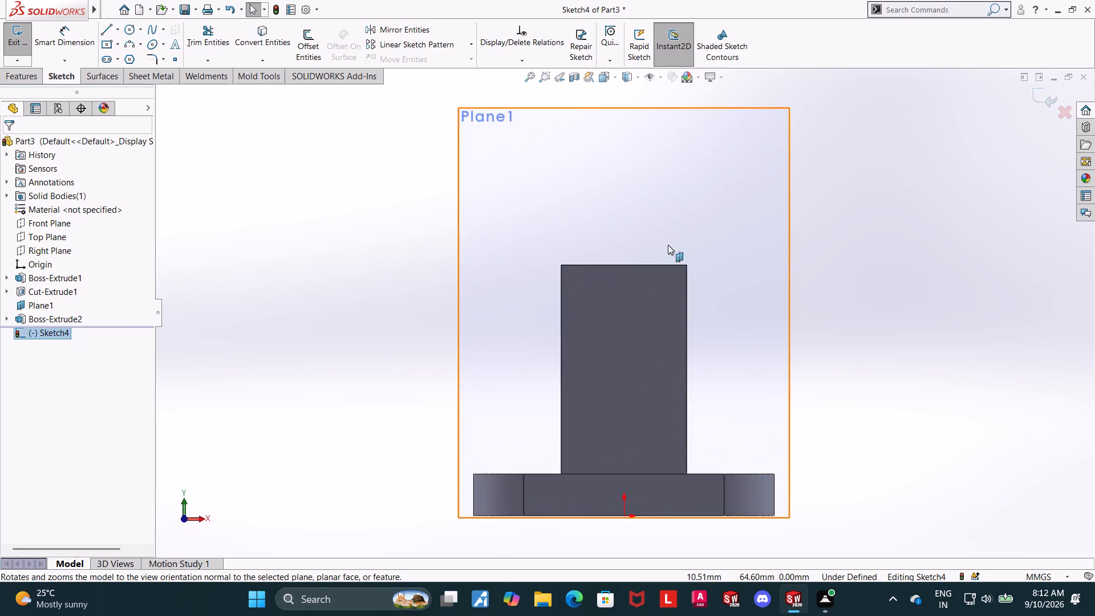
Sketch a circle centered on the midpoint of the upright's top edge and reaching its corner, and exit the sketch.
scroll(667, 229, down, 3)
click(127, 31)
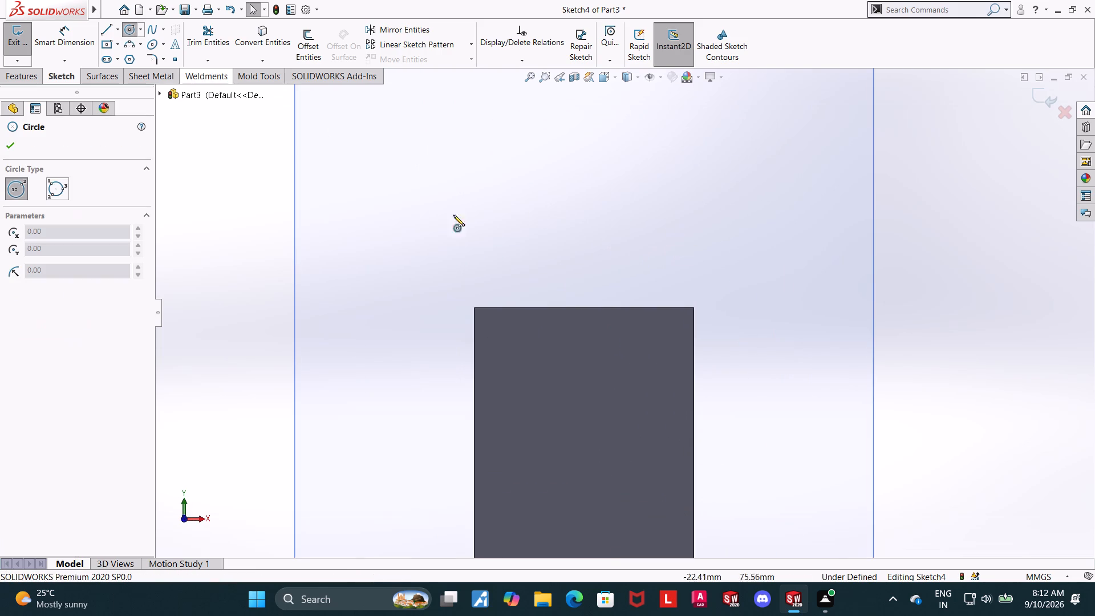
click(582, 307)
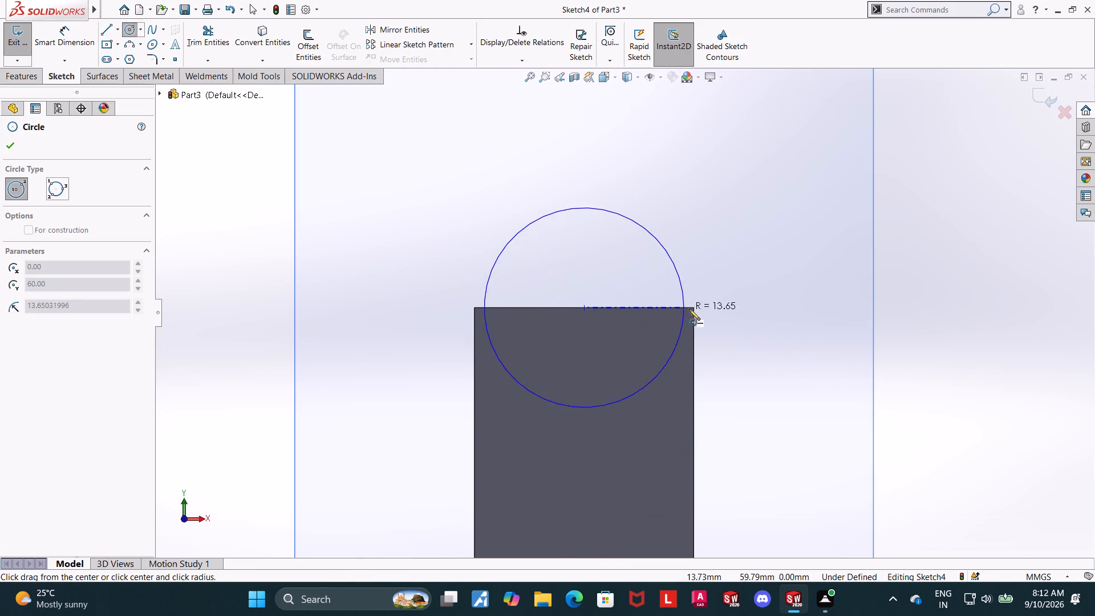
click(695, 308)
key(Escape)
key(Escape)
middle_drag(985, 284, 984, 285)
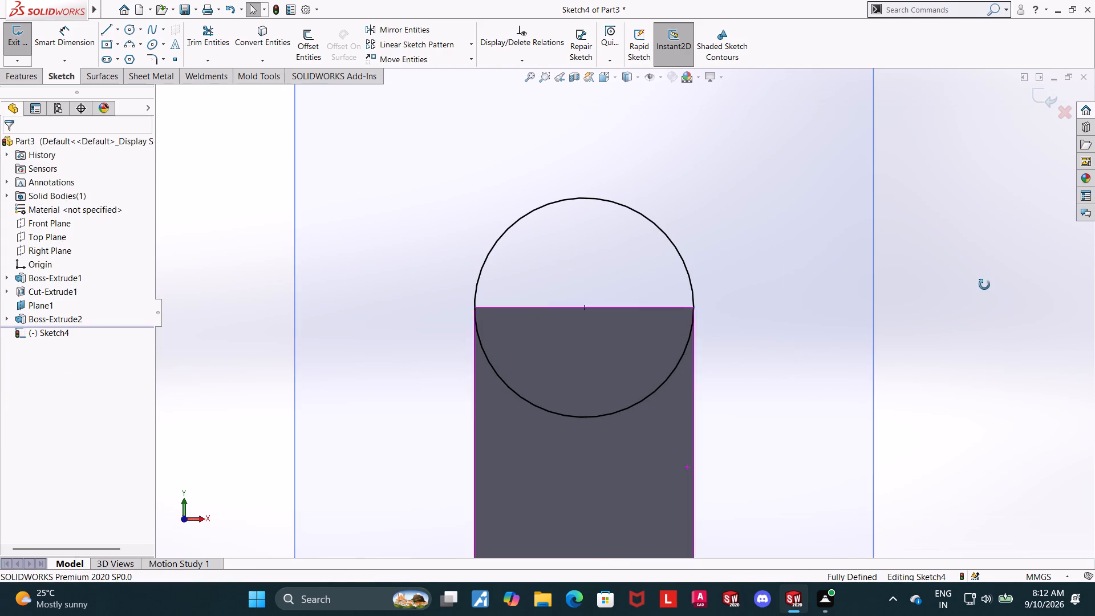
middle_drag(984, 285, 971, 291)
scroll(971, 291, up, 6)
click(1036, 96)
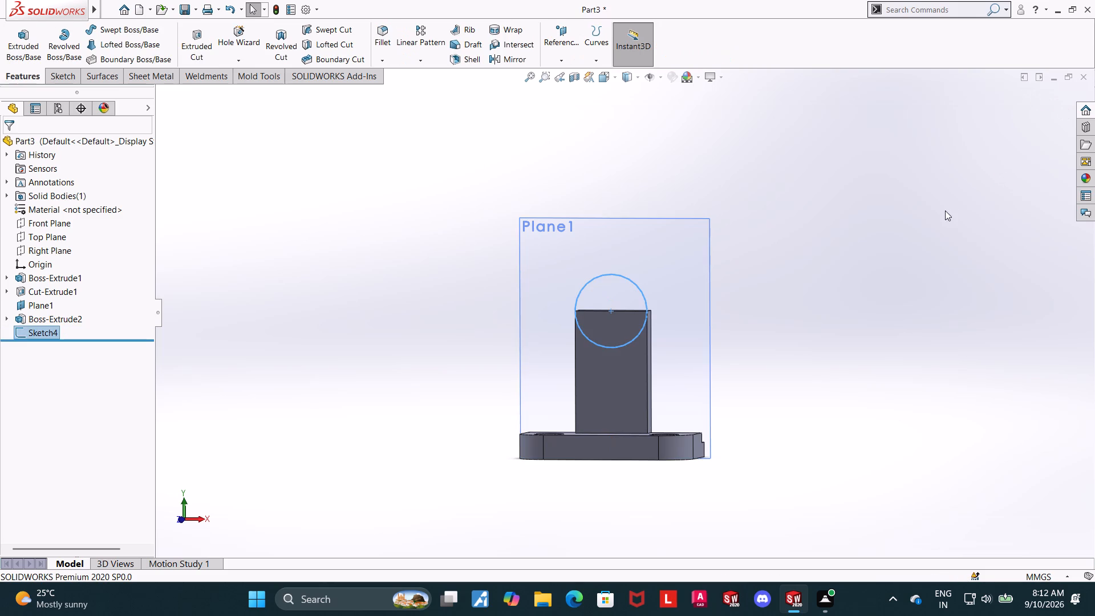
middle_click(935, 215)
key(Escape)
Reopen the circle sketch and add a concentric inner circle with a radius of about 8.5 mm.
click(51, 334)
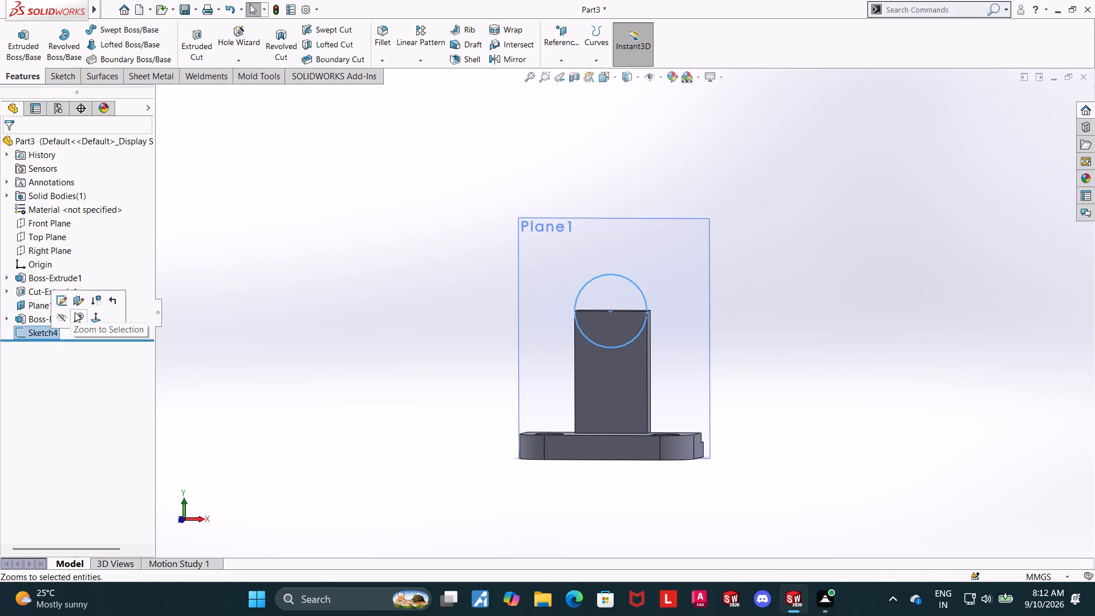
click(60, 304)
scroll(655, 307, down, 3)
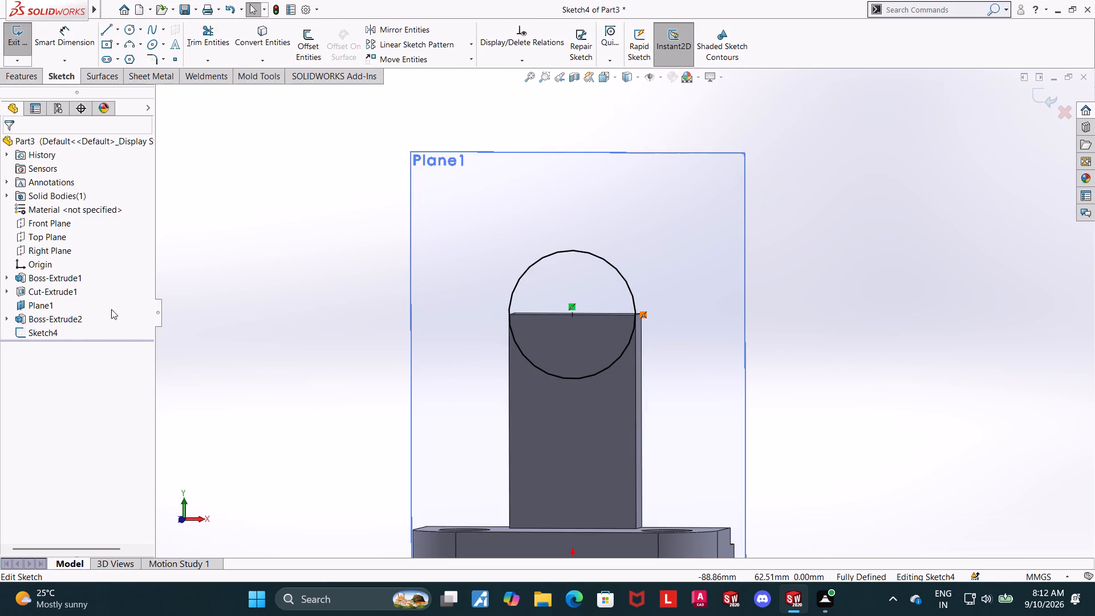
click(128, 33)
click(571, 312)
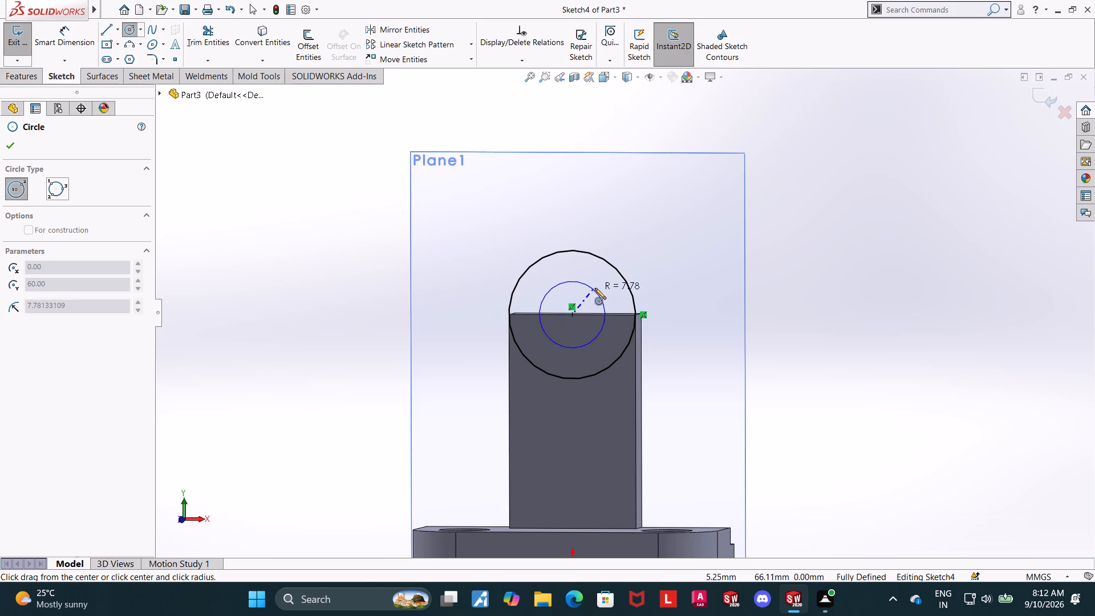
click(596, 287)
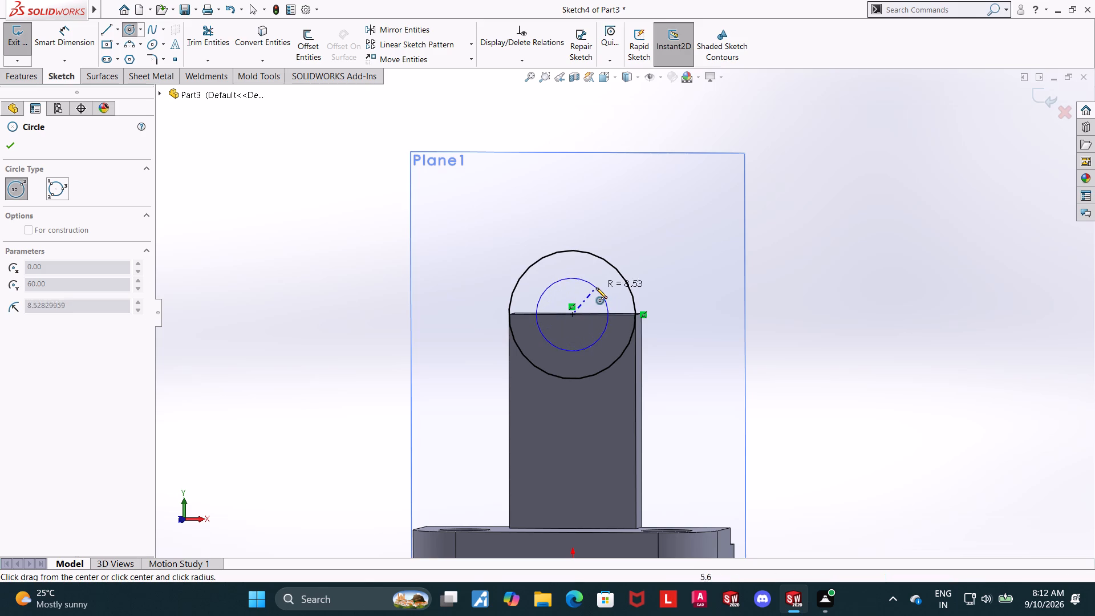
key(Escape)
key(Escape)
Dimension the inner circle to a 12 mm diameter and exit the sketch.
click(47, 43)
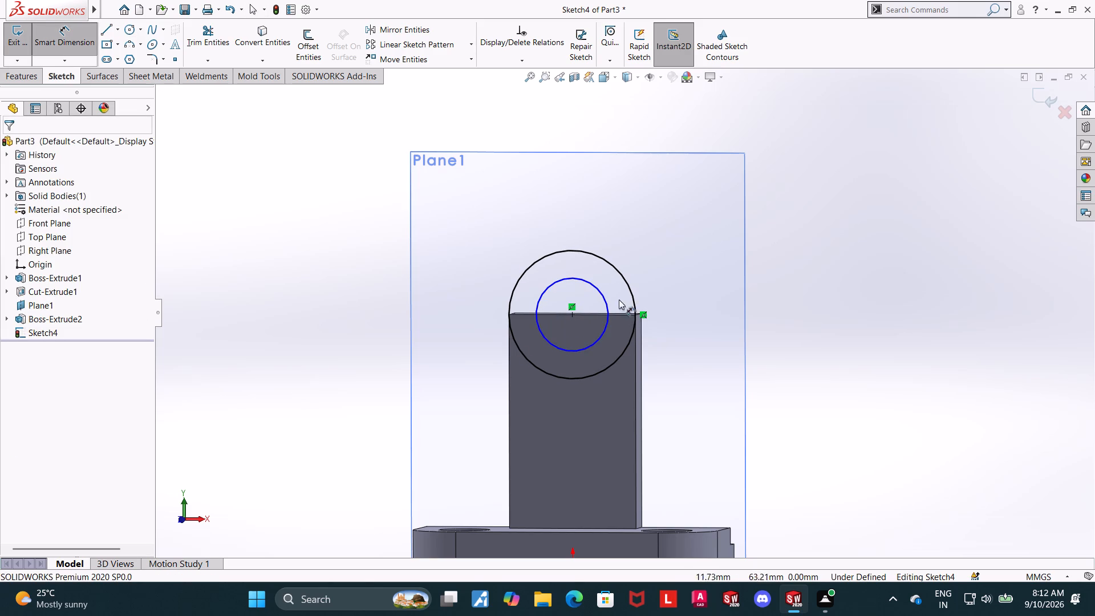
click(603, 295)
click(671, 257)
text(12)
key(Return)
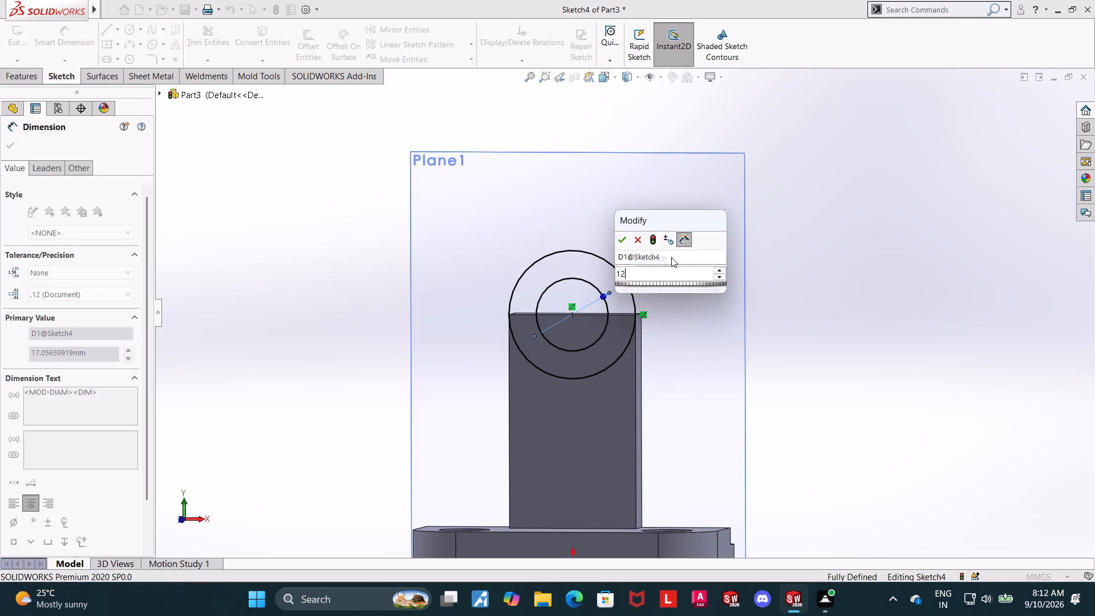
key(Escape)
key(Escape)
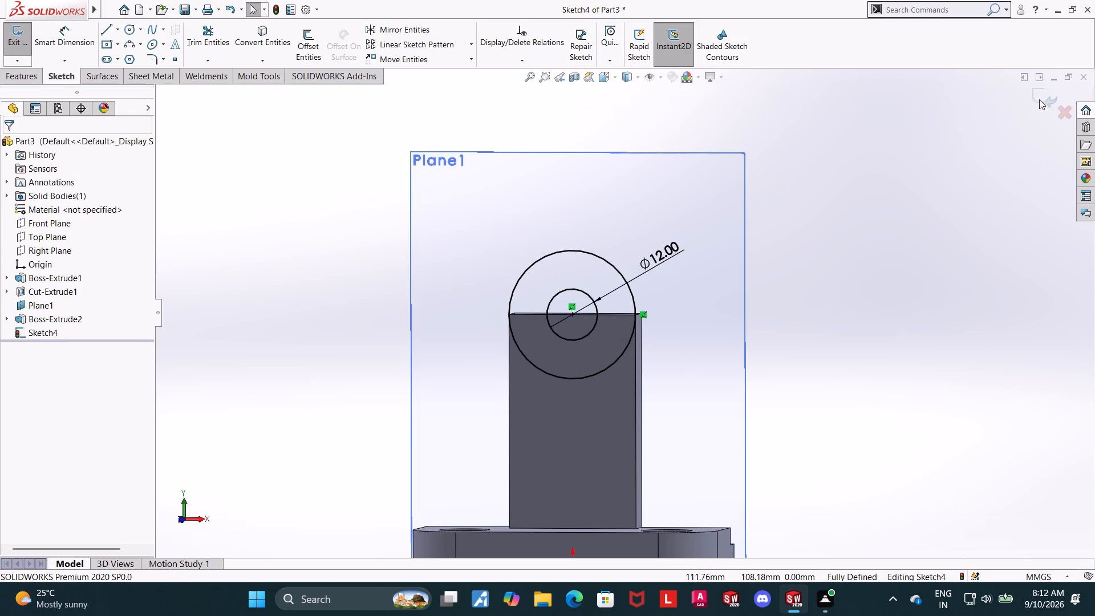
click(1039, 99)
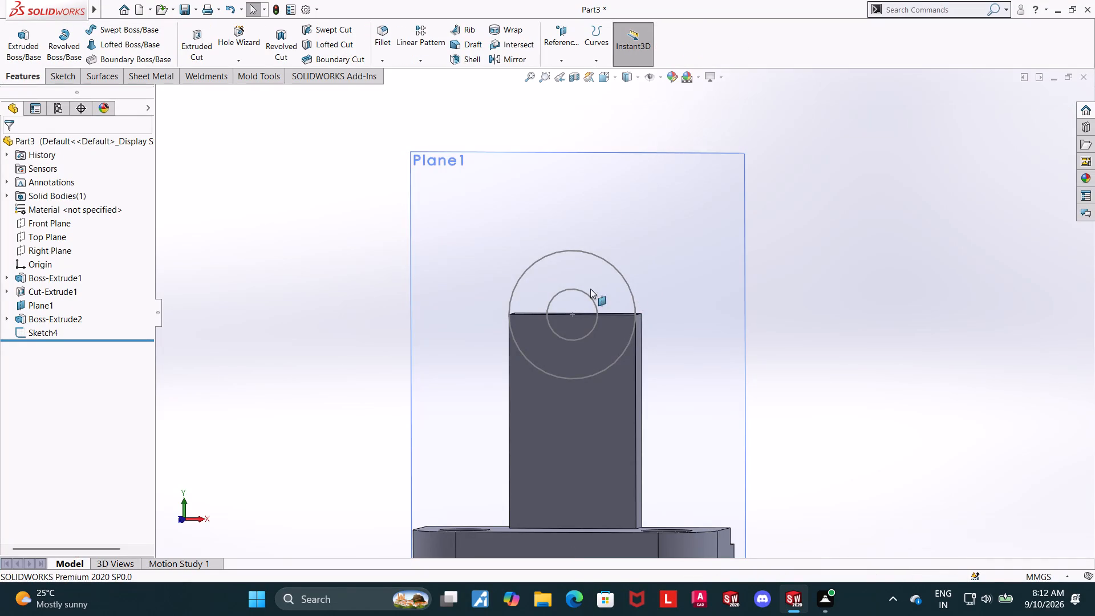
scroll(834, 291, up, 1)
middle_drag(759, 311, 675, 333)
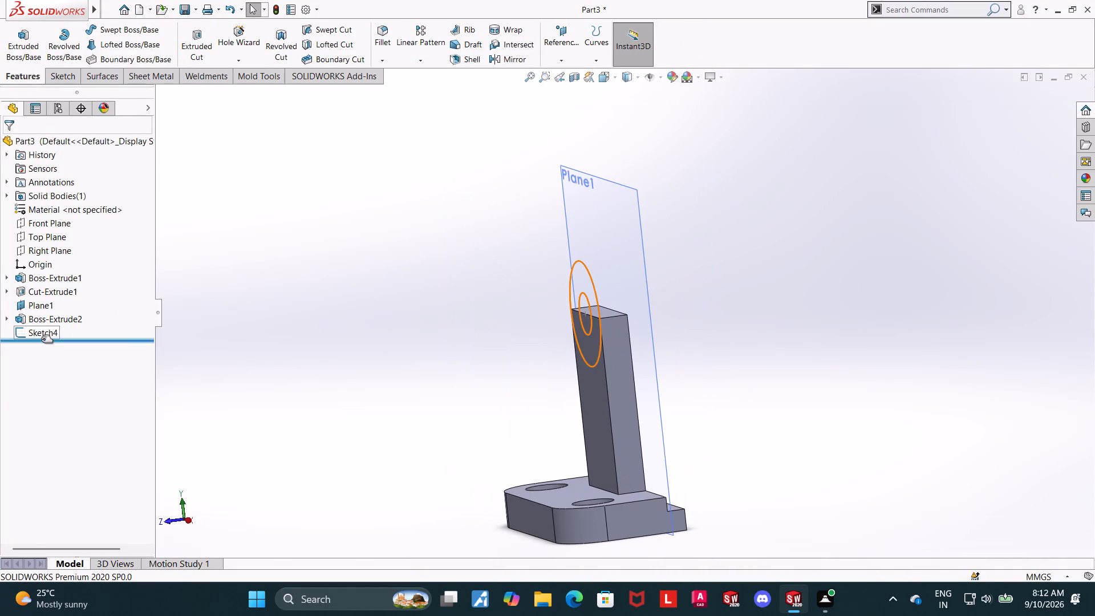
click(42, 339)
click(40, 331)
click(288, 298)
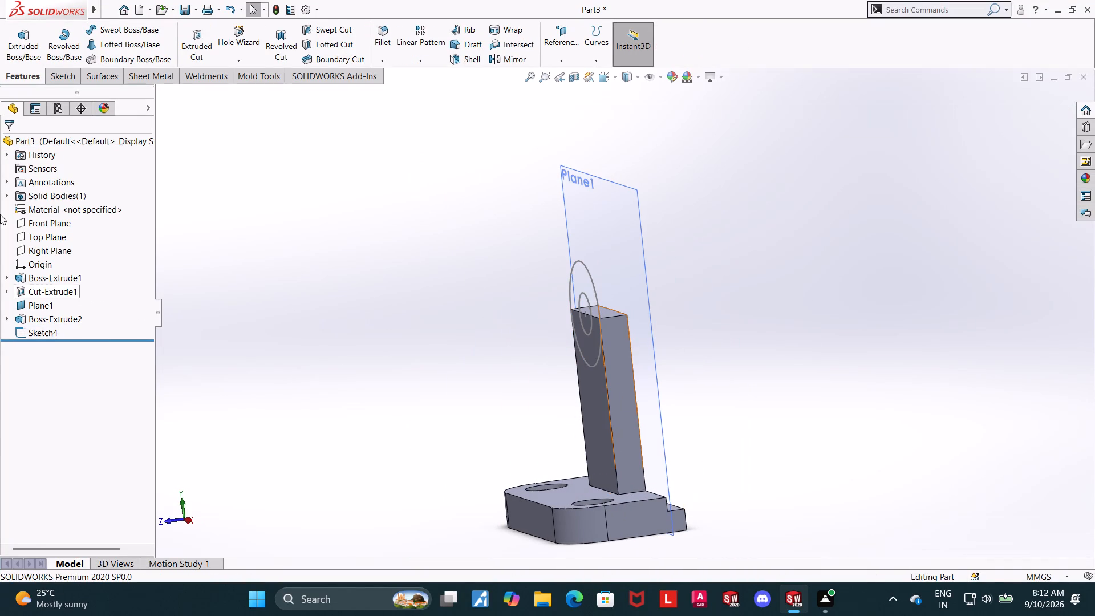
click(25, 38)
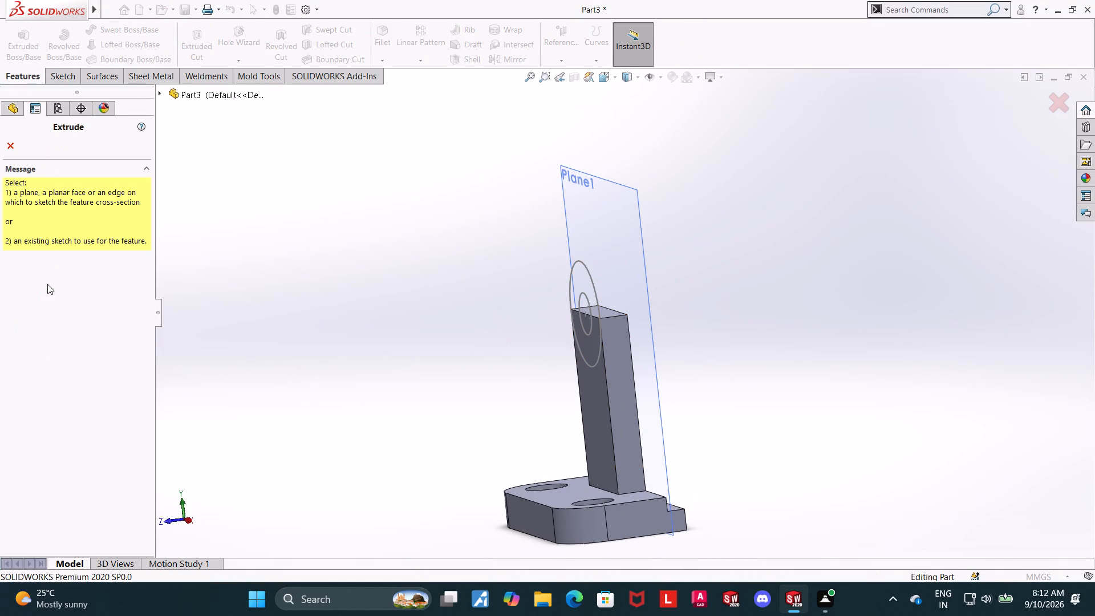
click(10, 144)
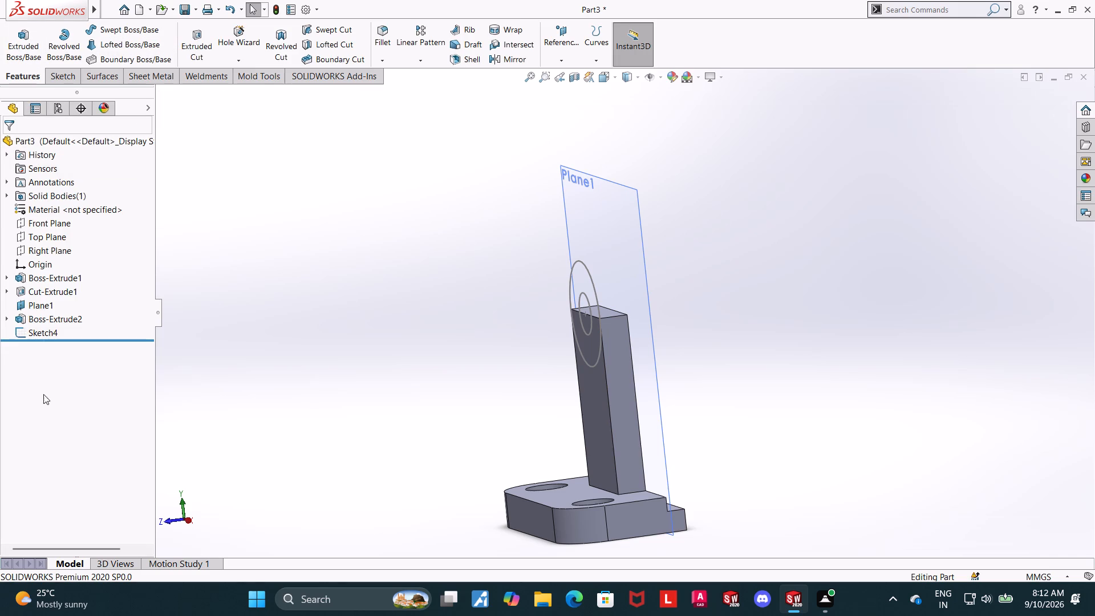
Set up a merged blind boss extrusion of the two-circle sketch, reversed through the upright, with a 13 mm depth.
click(40, 332)
click(30, 44)
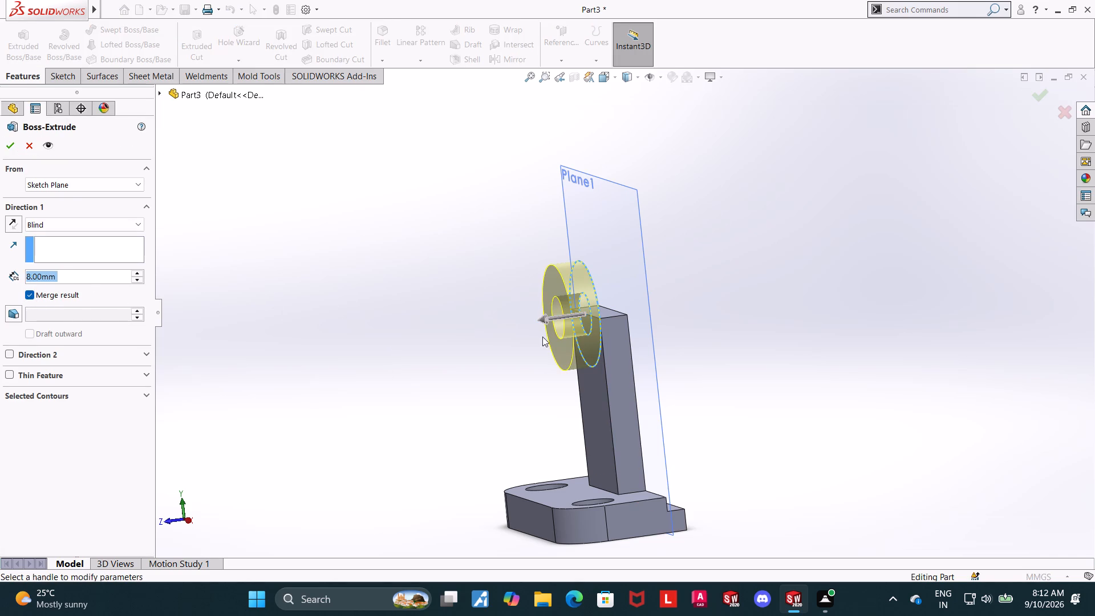
click(547, 321)
click(547, 320)
click(14, 222)
middle_drag(805, 374, 764, 395)
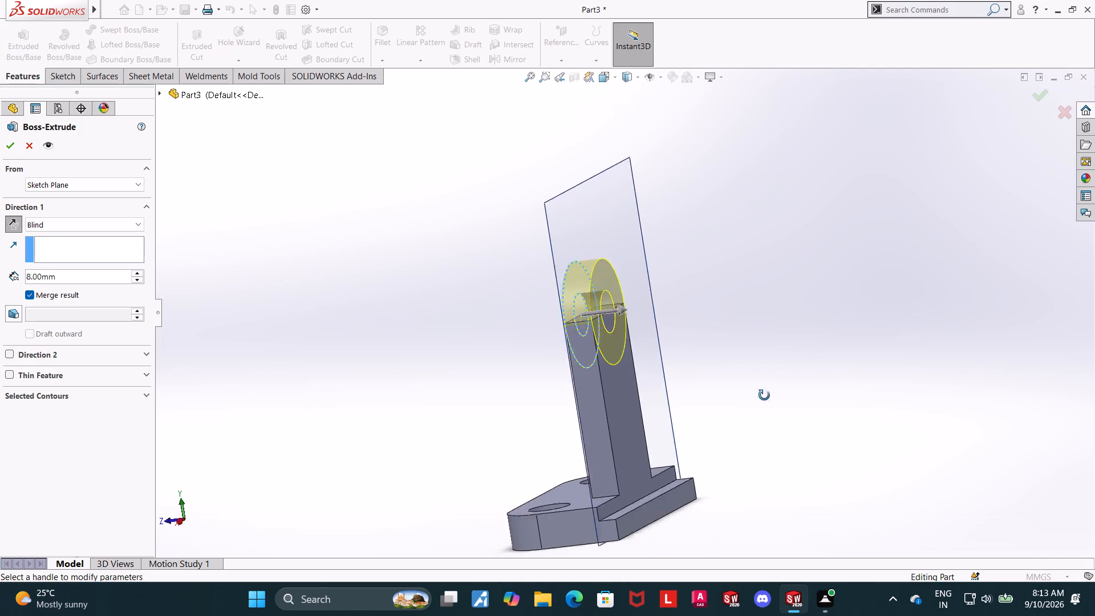
middle_drag(764, 395, 786, 352)
scroll(790, 418, up, 1)
drag(73, 278, 17, 275)
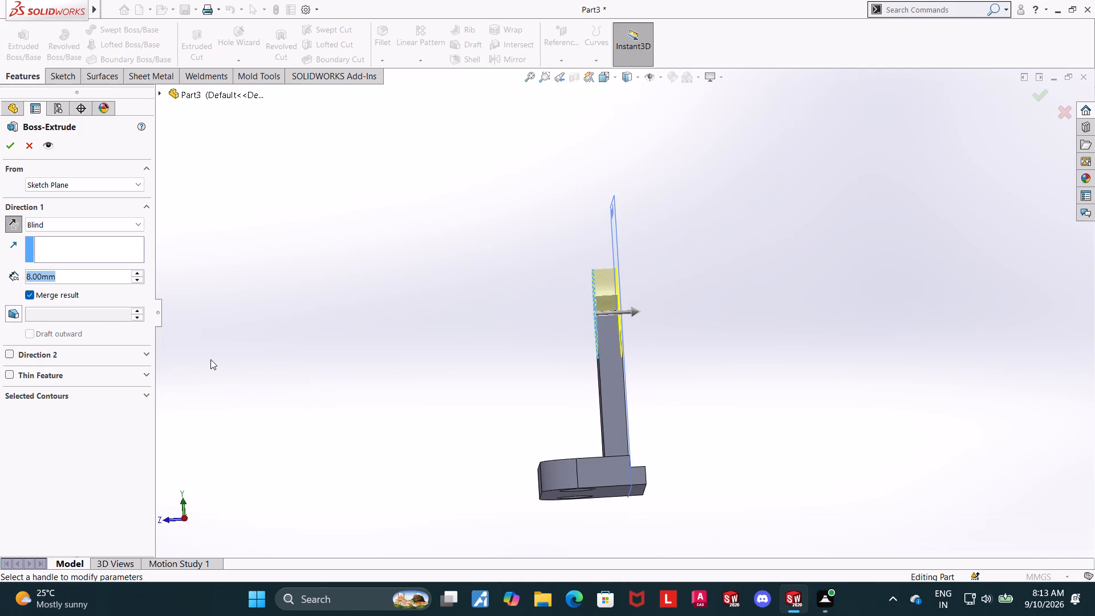
text(13)
key(Return)
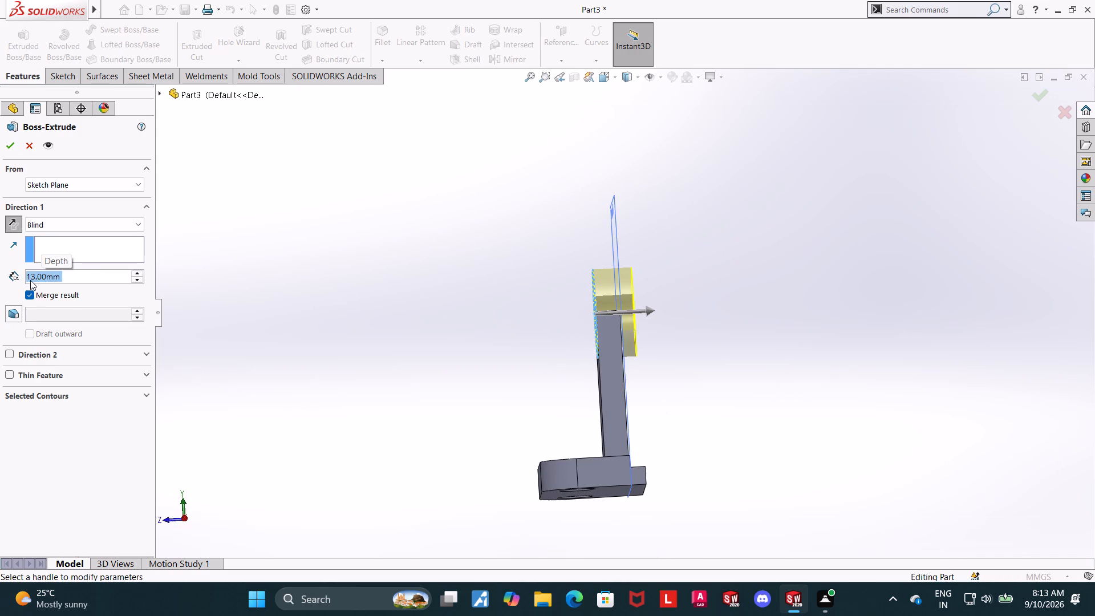
scroll(30, 280, down, 3)
click(316, 291)
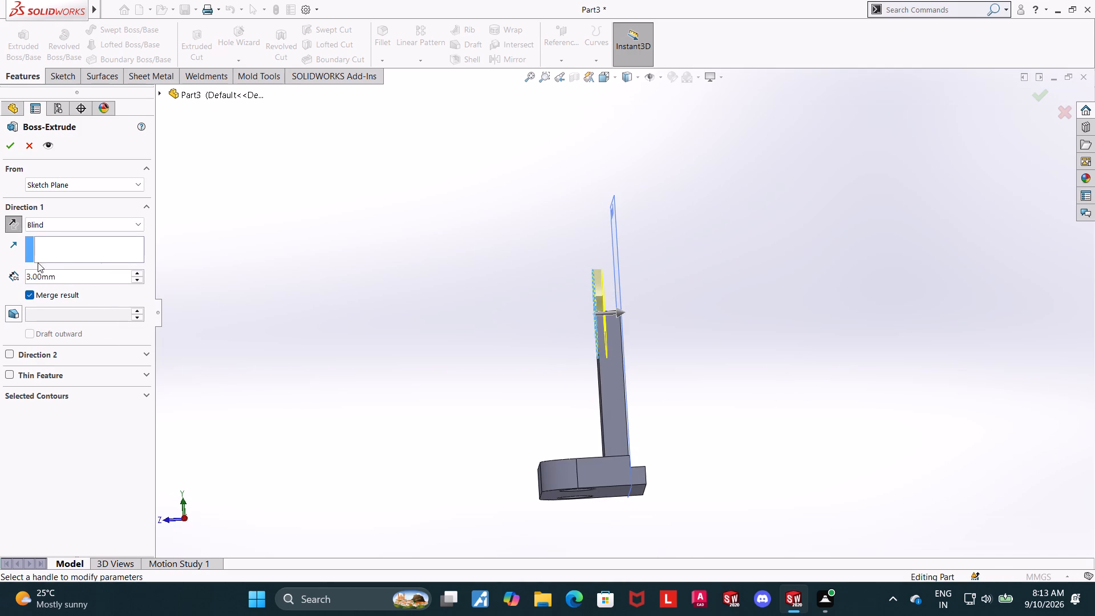
drag(72, 274, 54, 279)
key(1)
key(3)
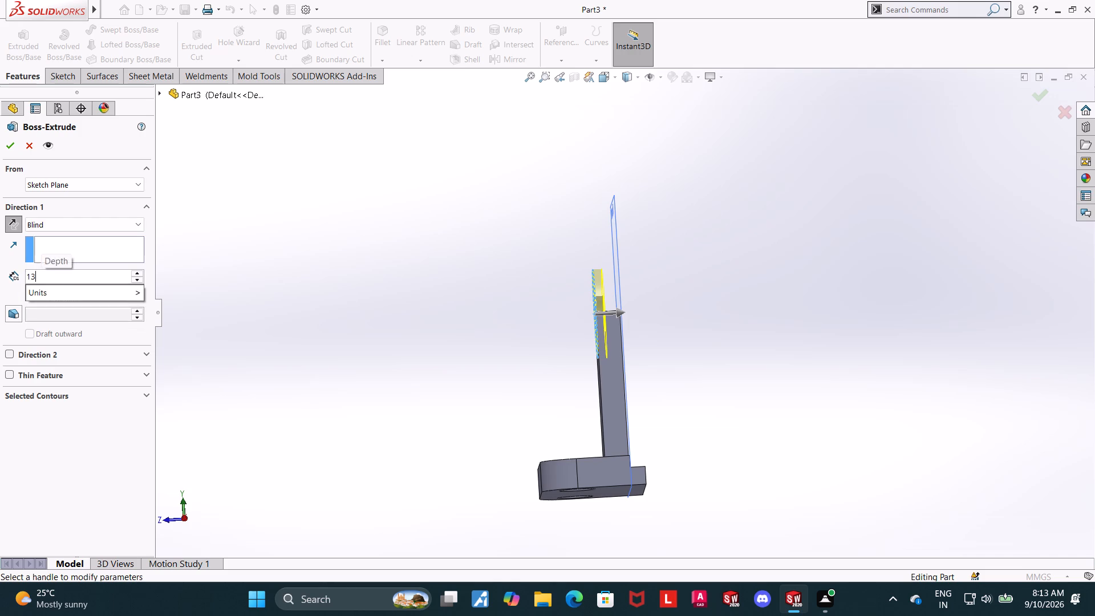
key(Return)
click(185, 308)
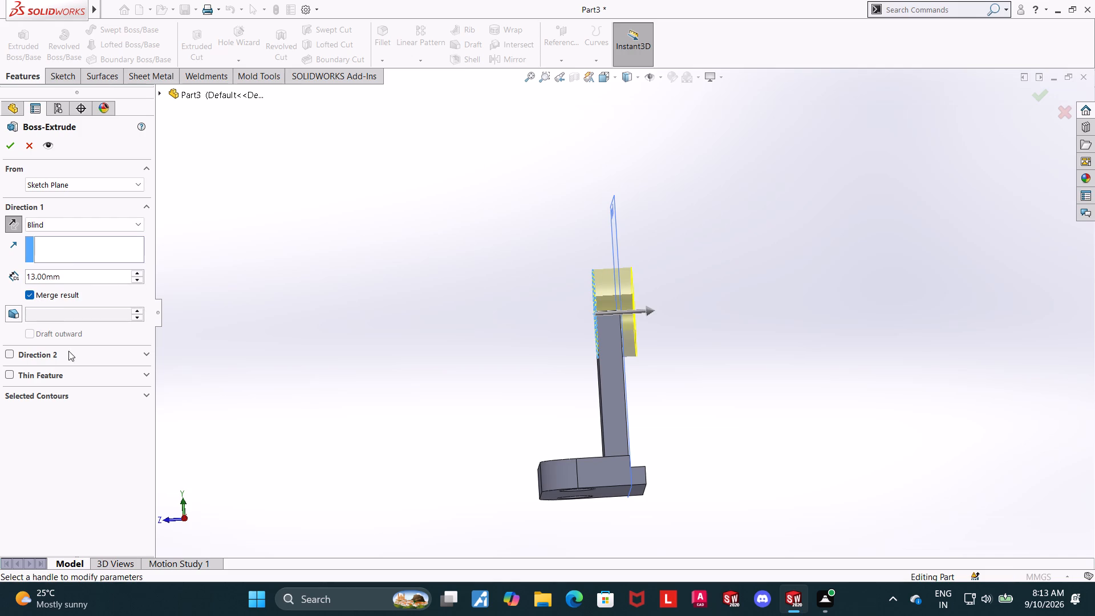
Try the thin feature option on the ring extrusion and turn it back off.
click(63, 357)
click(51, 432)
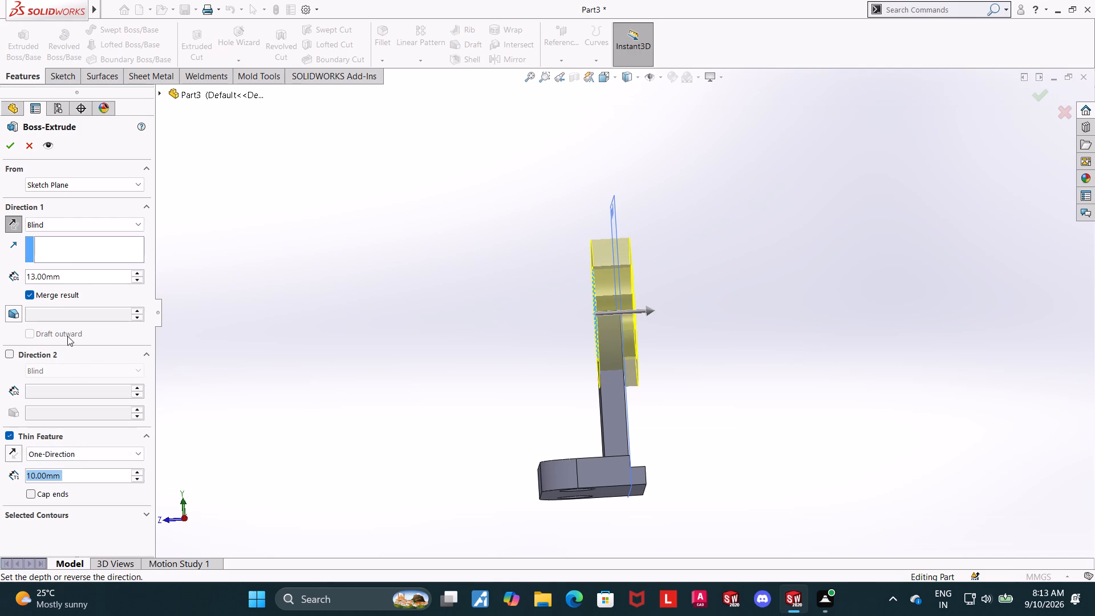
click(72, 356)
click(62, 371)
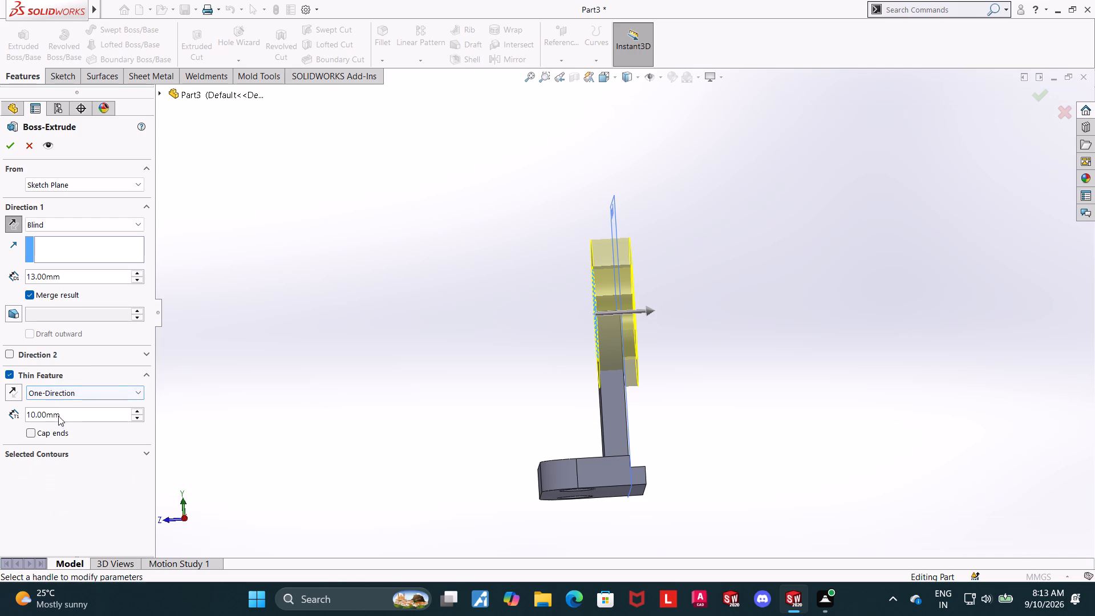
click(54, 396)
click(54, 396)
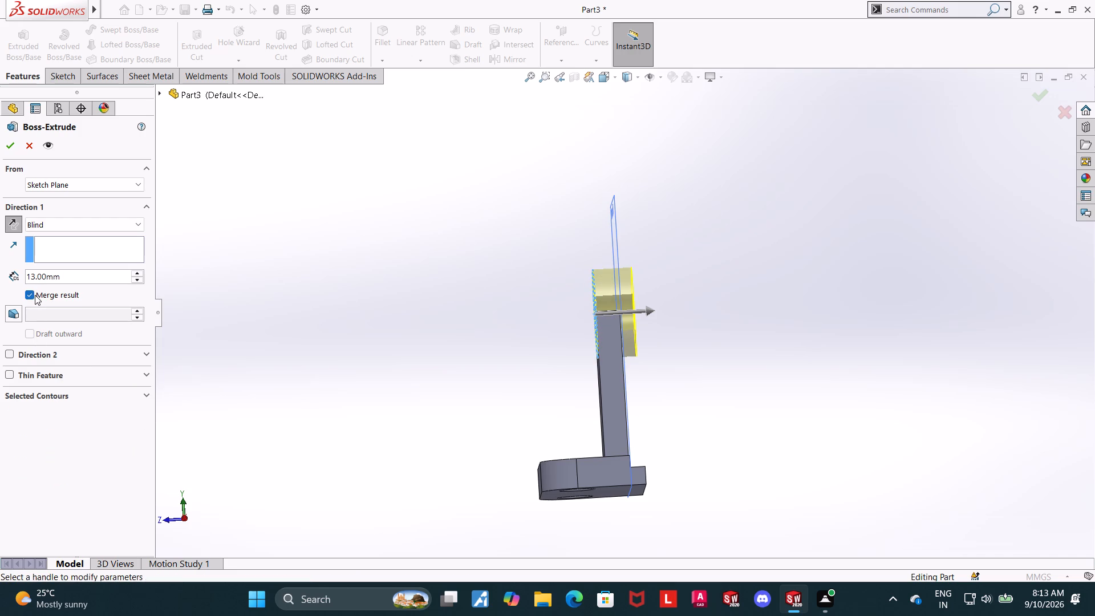
Check the preview and complete the 13 mm ring extrusion.
middle_drag(305, 298, 432, 298)
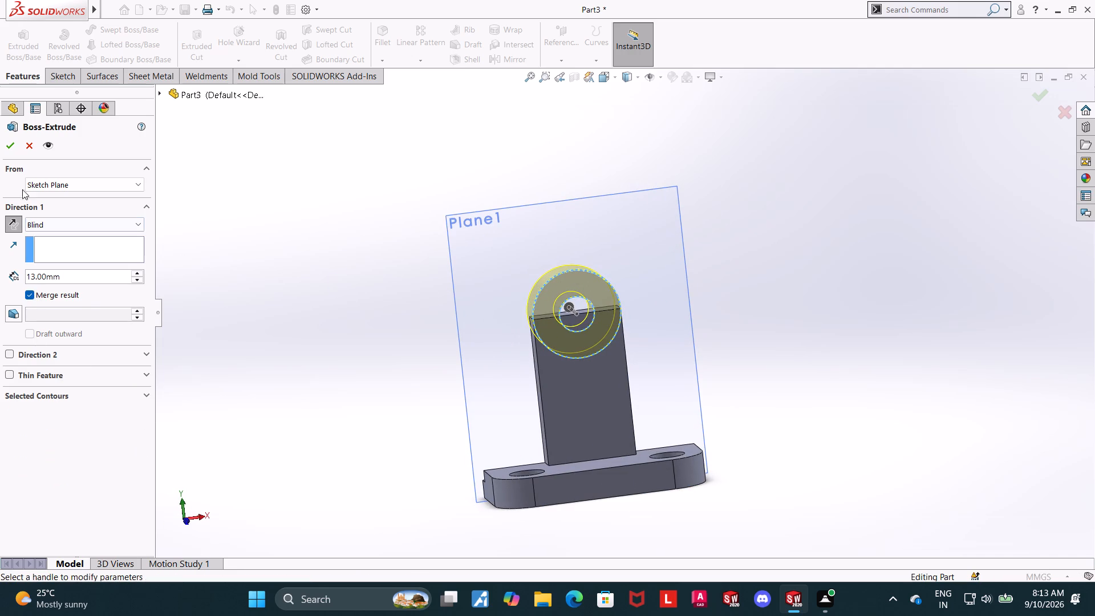
click(5, 141)
Examine the ring boss and its hole from the front and back of the upright.
middle_drag(732, 358, 708, 381)
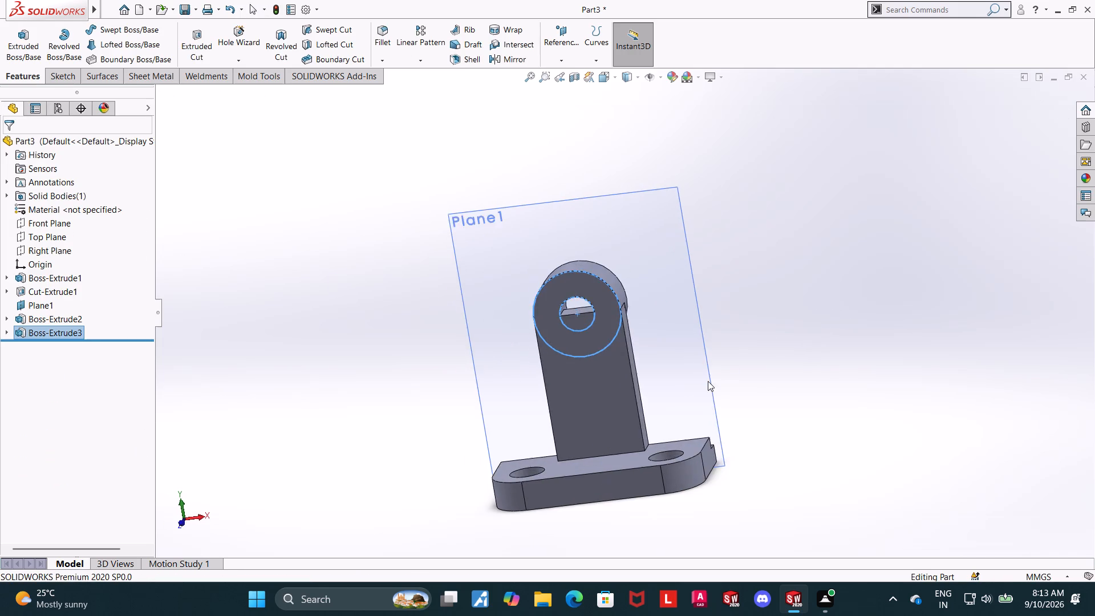
middle_drag(703, 384, 815, 371)
middle_drag(652, 297, 590, 305)
scroll(604, 286, down, 3)
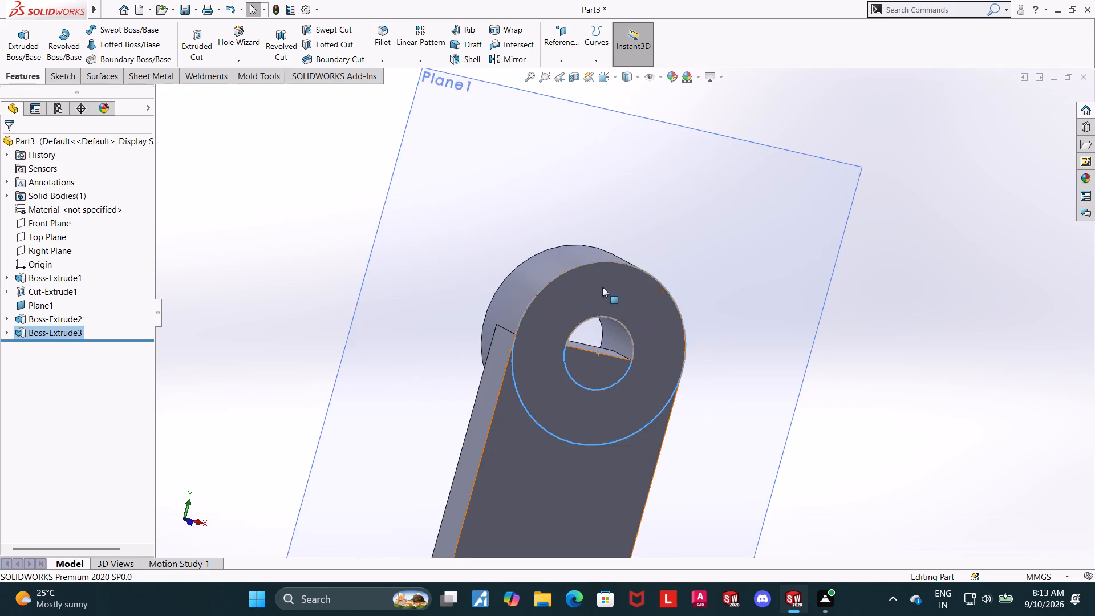
scroll(602, 287, down, 2)
click(958, 382)
middle_drag(894, 395, 919, 382)
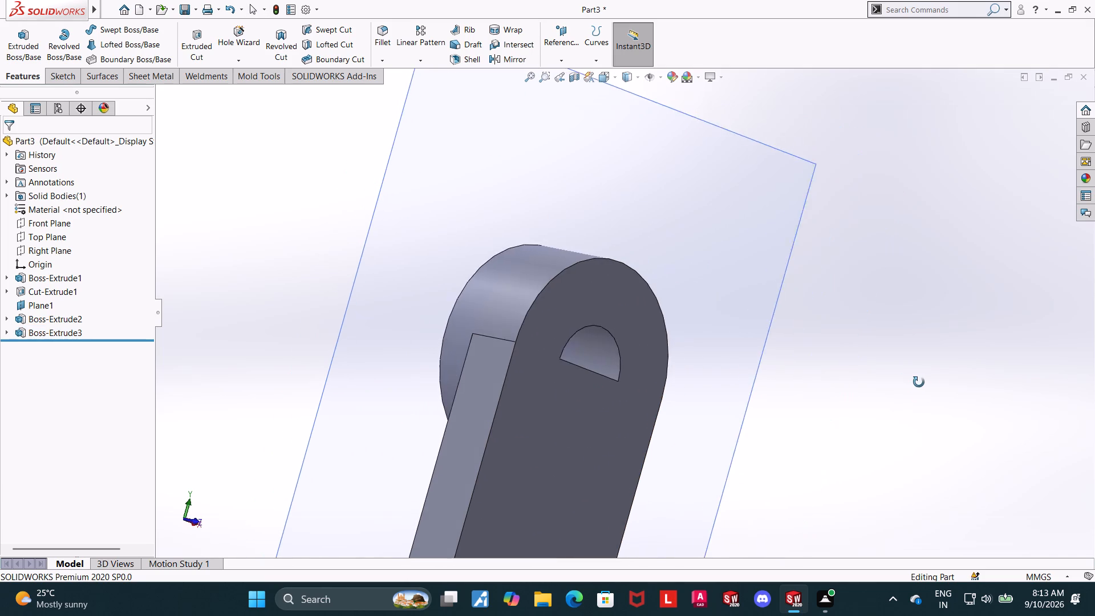
middle_drag(919, 382, 901, 379)
click(656, 338)
scroll(1055, 404, up, 1)
middle_click(1055, 404)
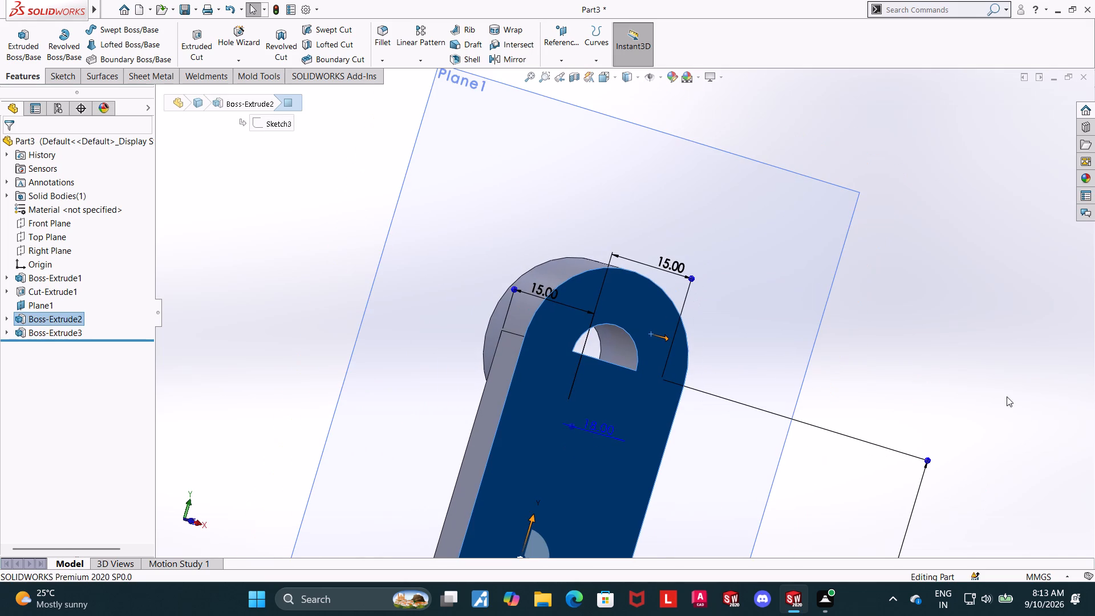
click(967, 378)
middle_drag(966, 378, 906, 358)
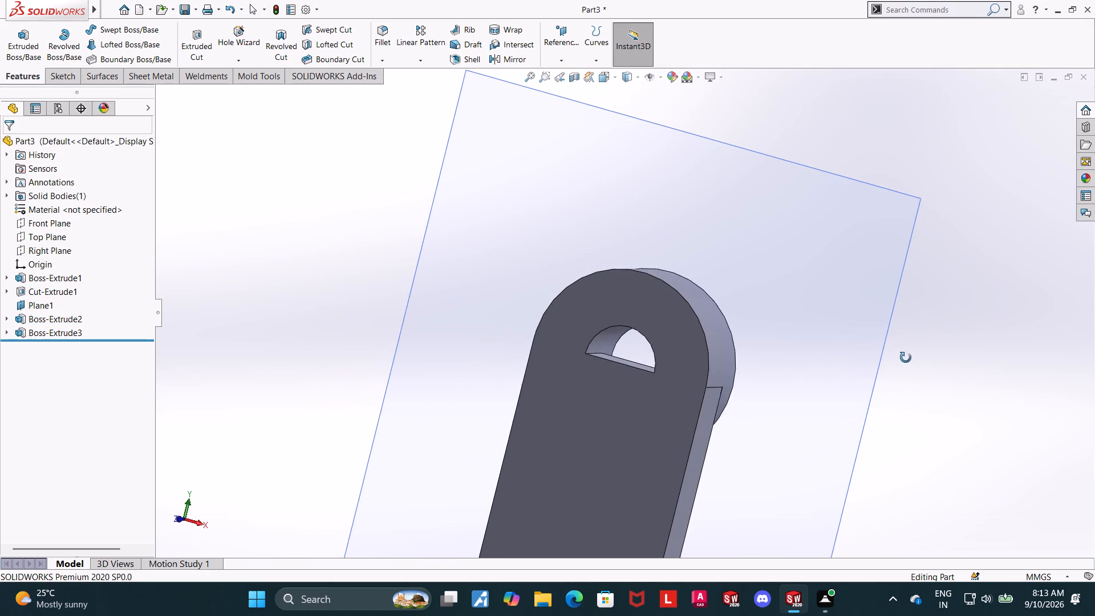
middle_drag(906, 358, 906, 357)
scroll(886, 350, up, 4)
middle_drag(902, 360, 890, 360)
middle_drag(833, 354, 632, 340)
middle_drag(632, 340, 639, 344)
click(617, 332)
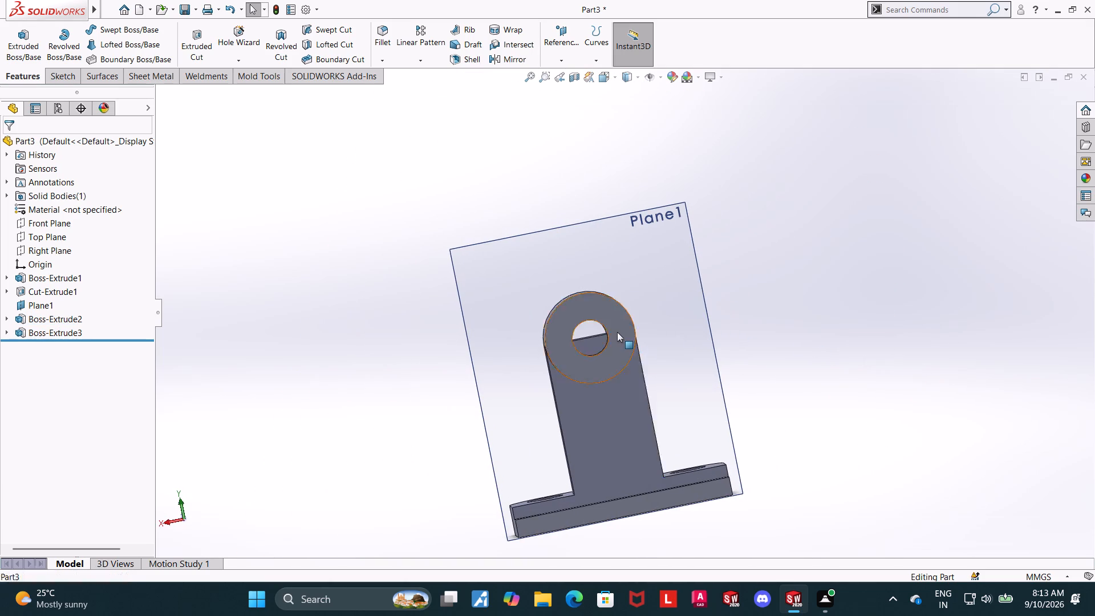
middle_drag(864, 350, 881, 351)
scroll(644, 278, down, 3)
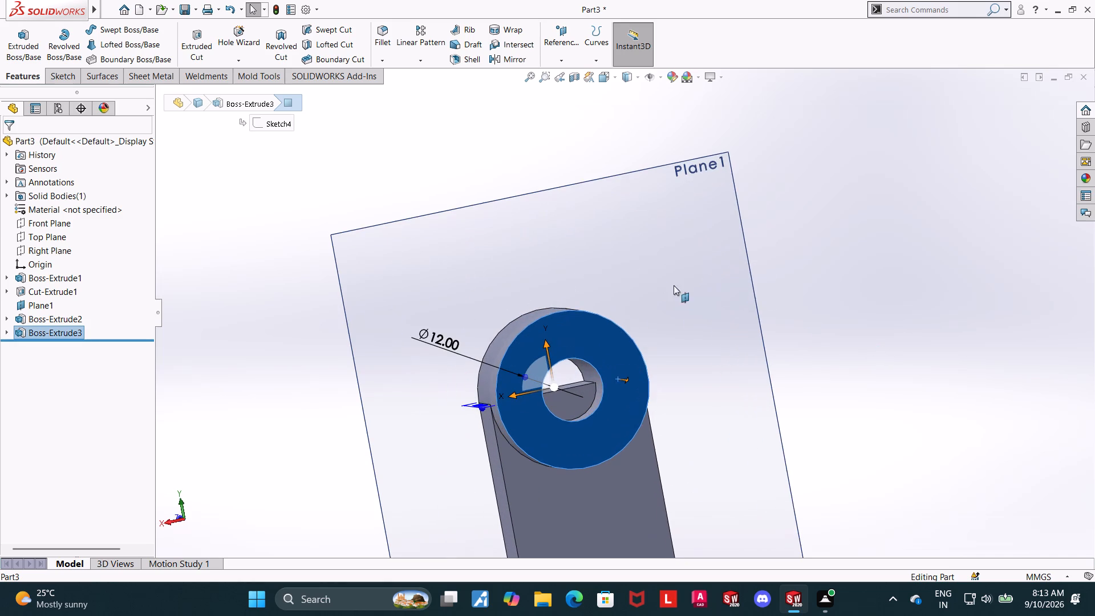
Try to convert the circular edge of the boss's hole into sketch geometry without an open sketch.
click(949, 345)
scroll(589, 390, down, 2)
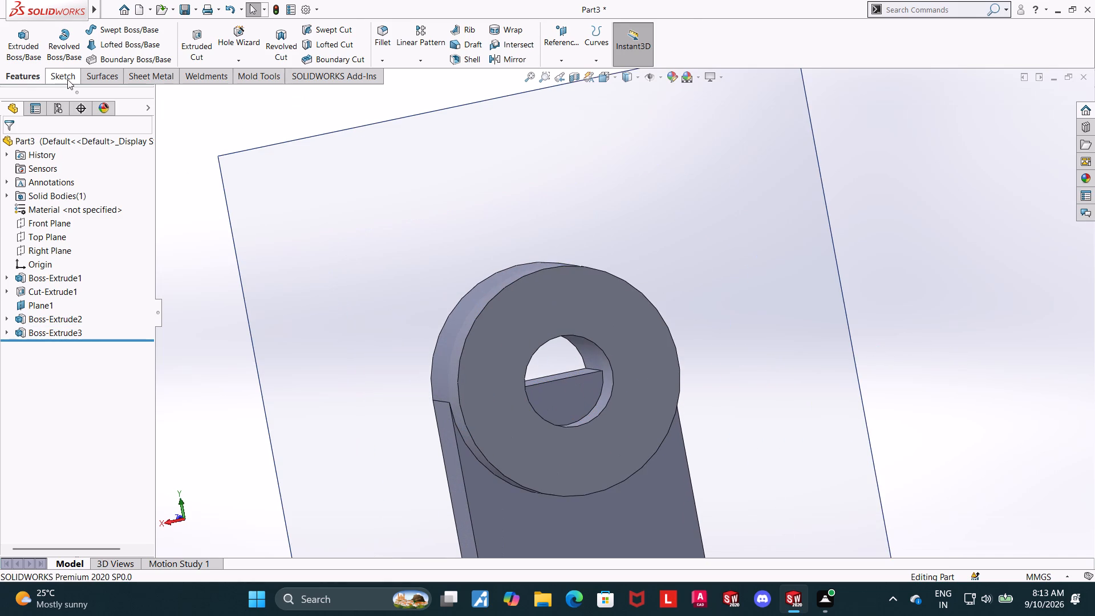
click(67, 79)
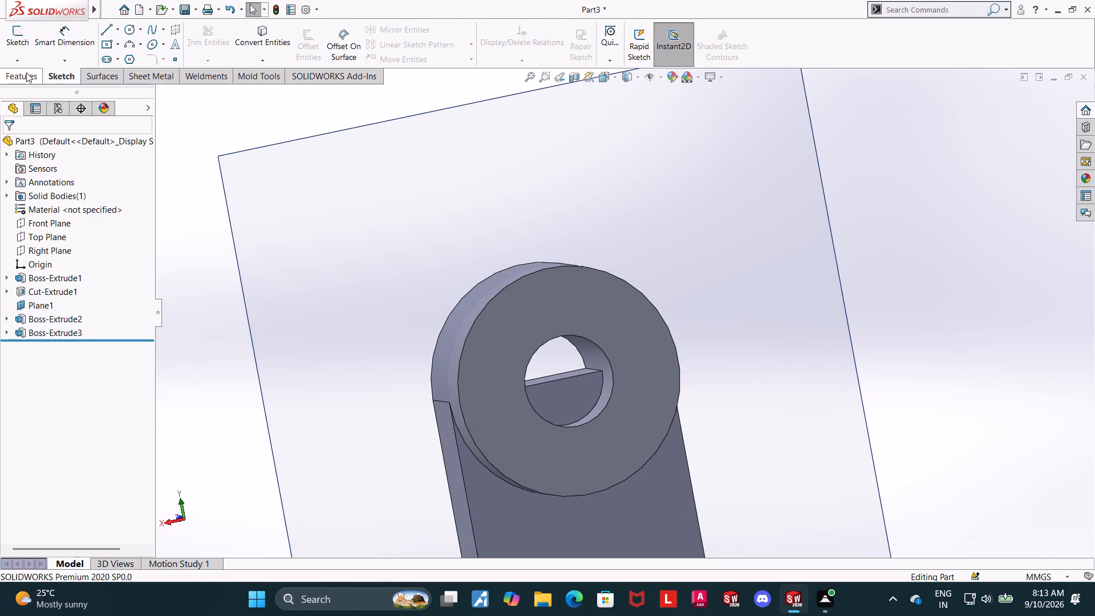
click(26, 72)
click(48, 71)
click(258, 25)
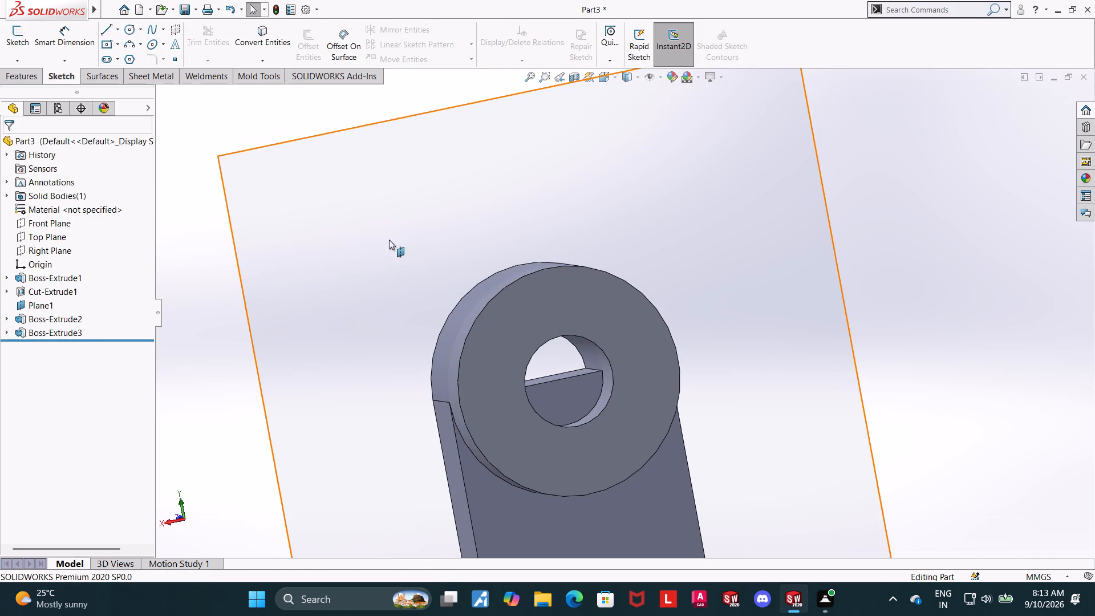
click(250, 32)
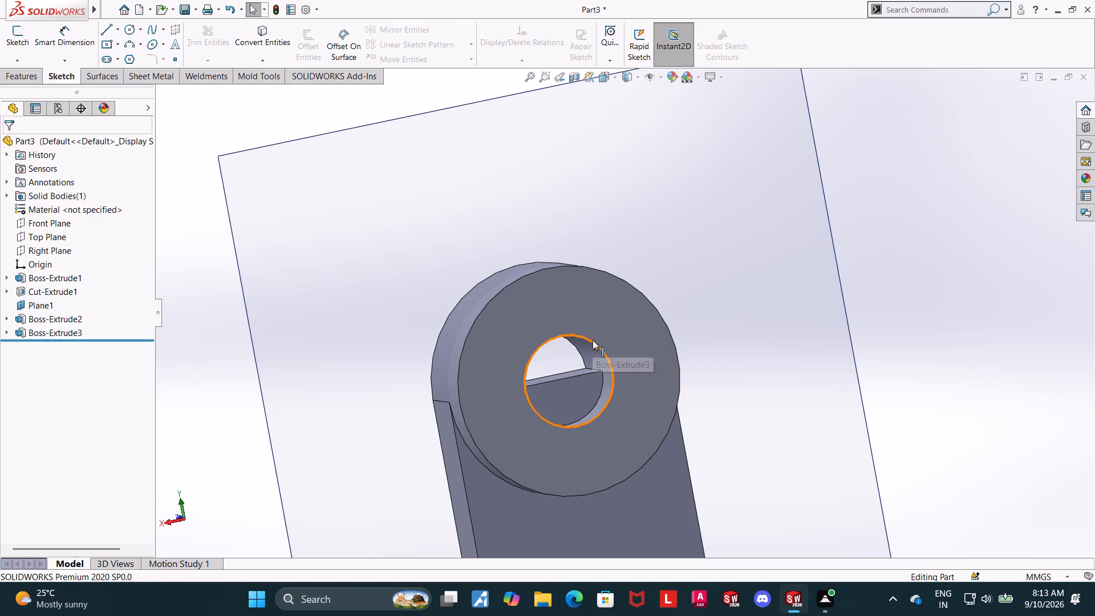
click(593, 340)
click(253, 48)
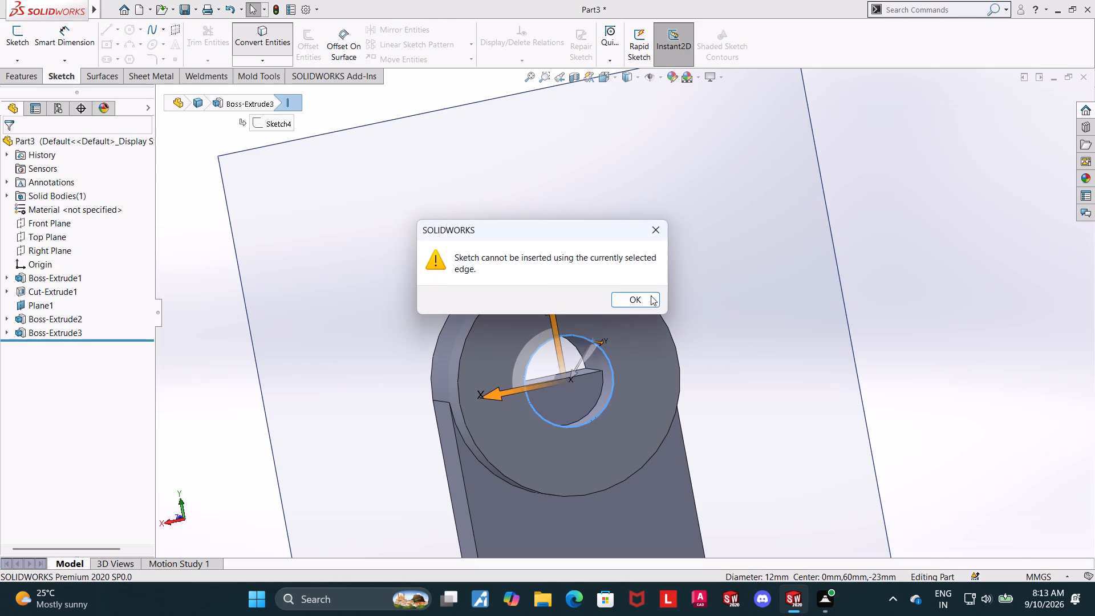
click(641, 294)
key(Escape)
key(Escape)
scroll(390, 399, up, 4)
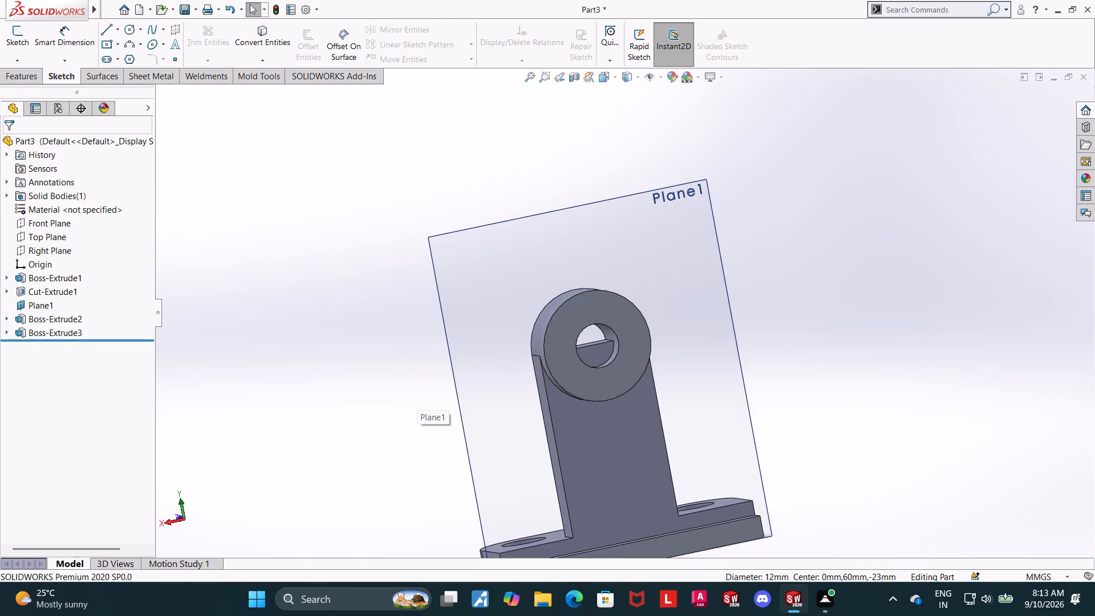
Examine how the hole passes through the round boss and the upright, from the front and the back.
click(17, 78)
click(634, 317)
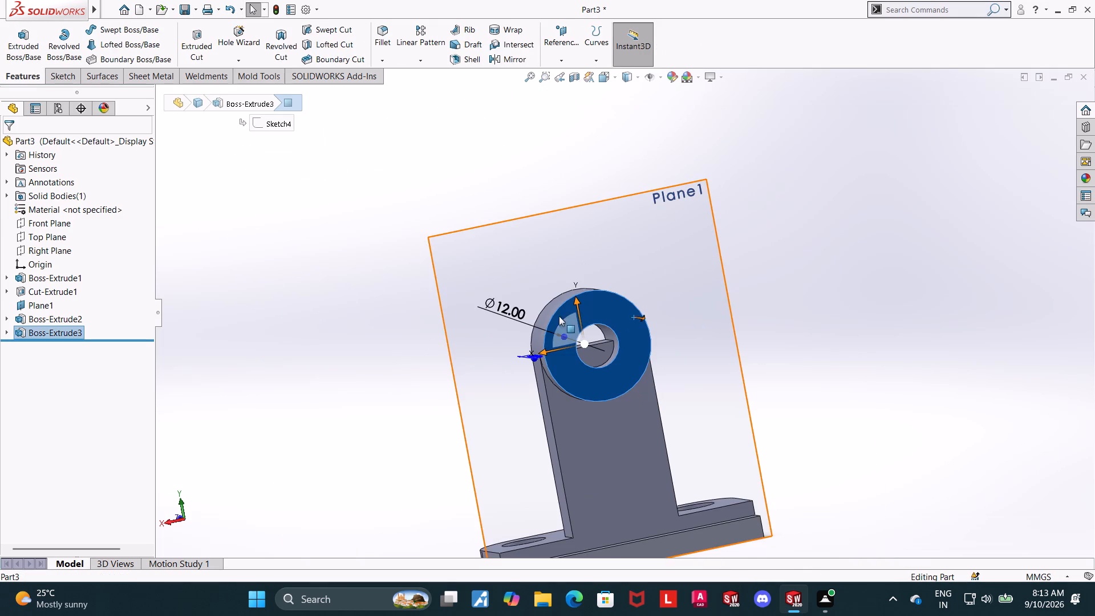
right_click(62, 331)
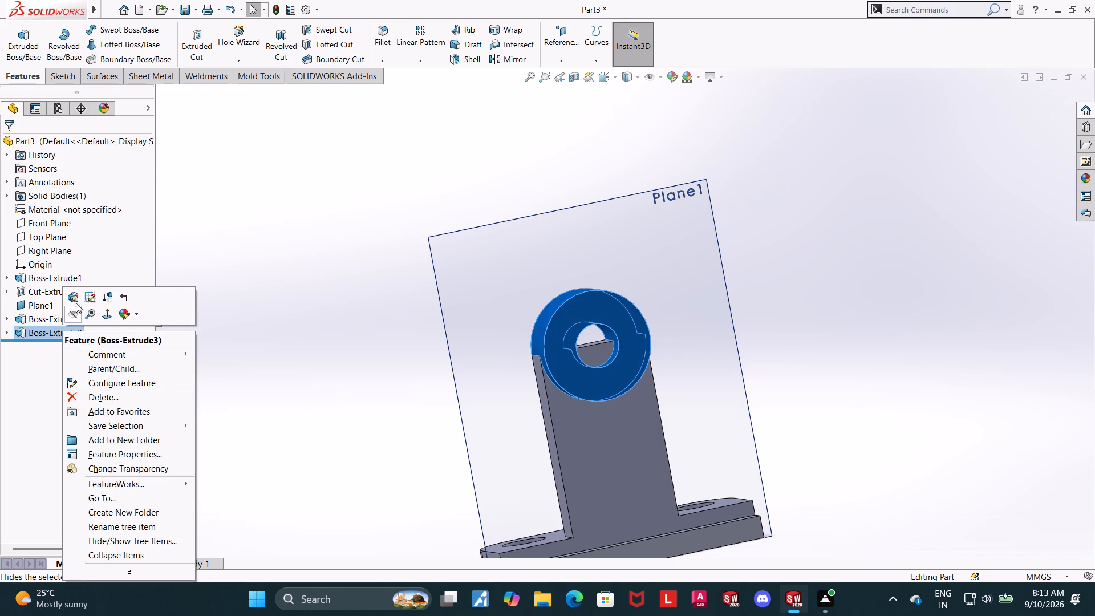
click(296, 362)
middle_drag(317, 358, 442, 331)
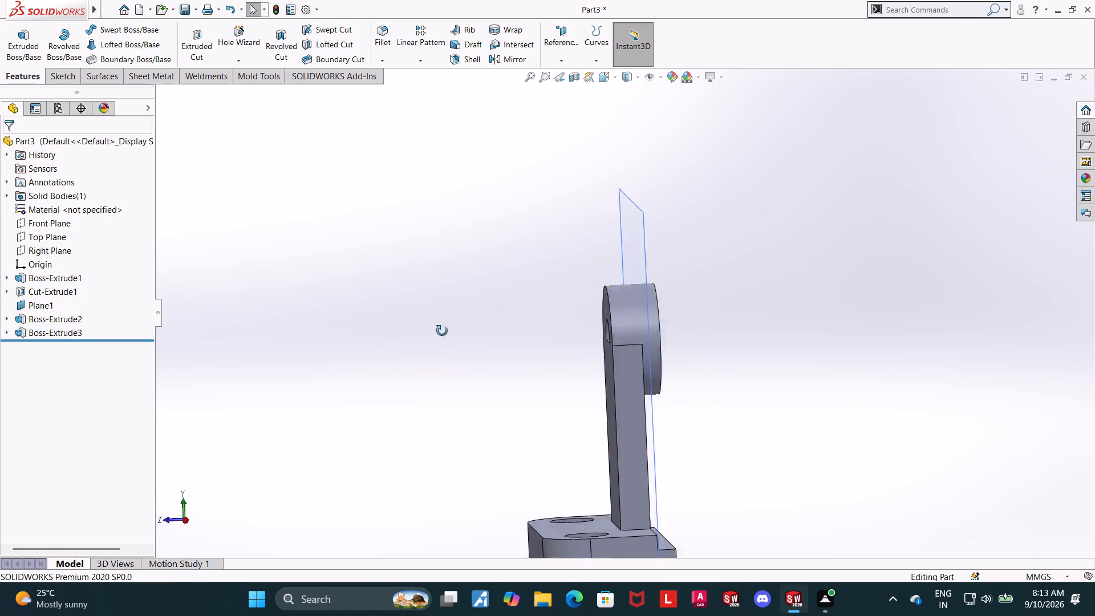
middle_drag(442, 331, 585, 321)
middle_drag(541, 332, 442, 325)
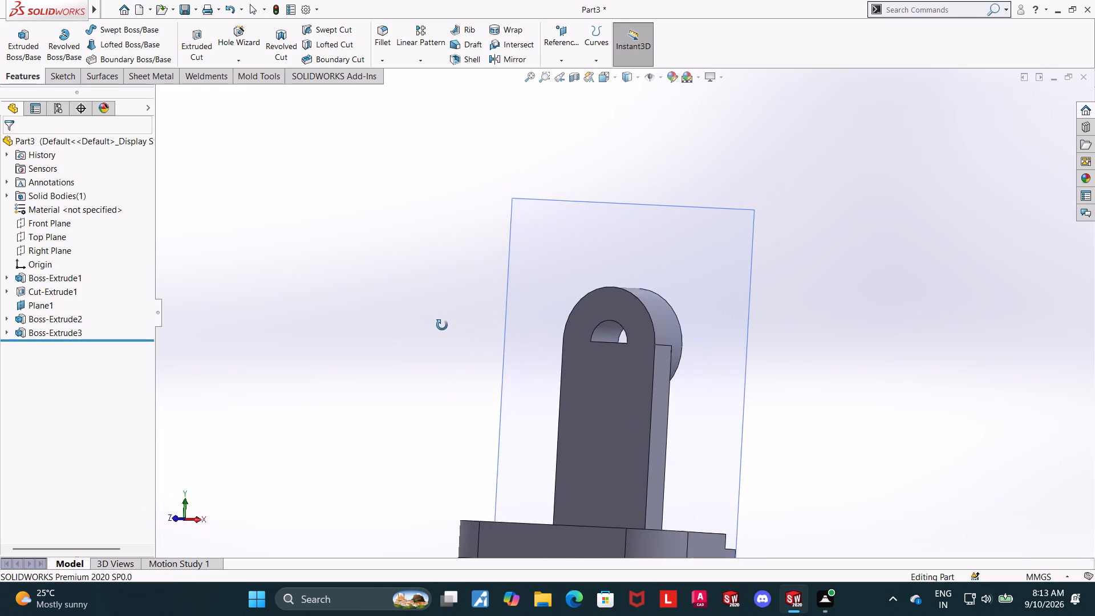
middle_drag(442, 325, 528, 339)
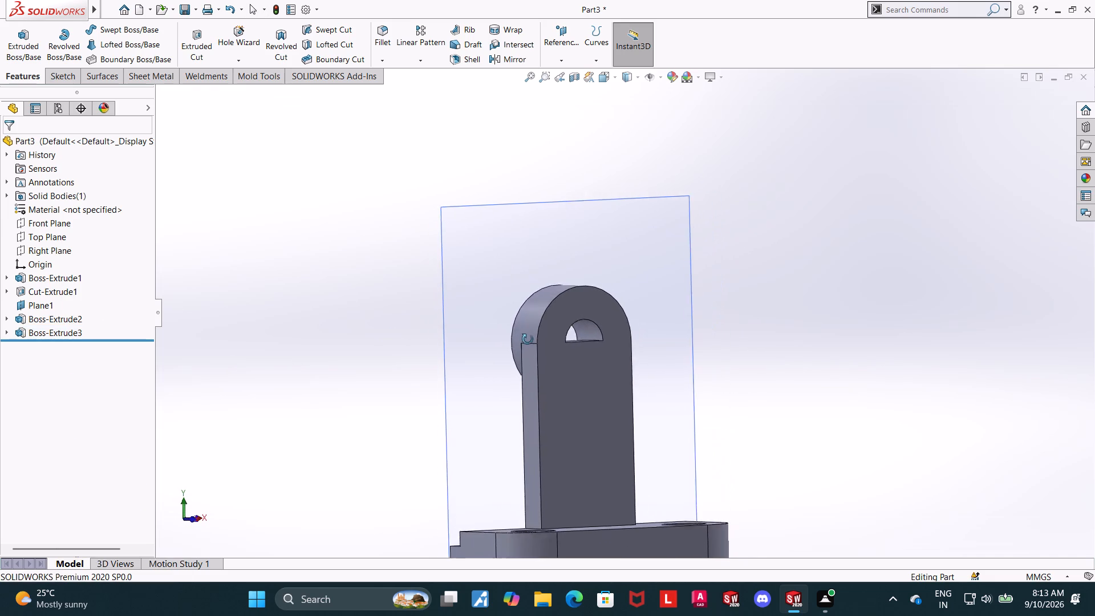
middle_drag(528, 339, 292, 347)
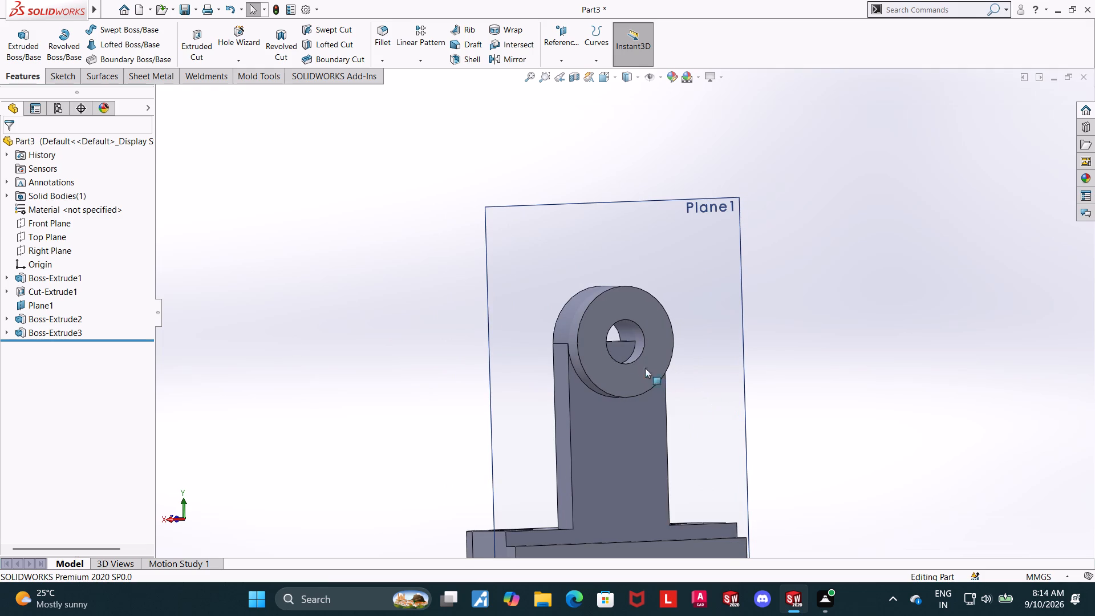
Create a sketch on the boss's ring face containing a circle converted from the edge of its hole.
middle_drag(879, 368, 861, 369)
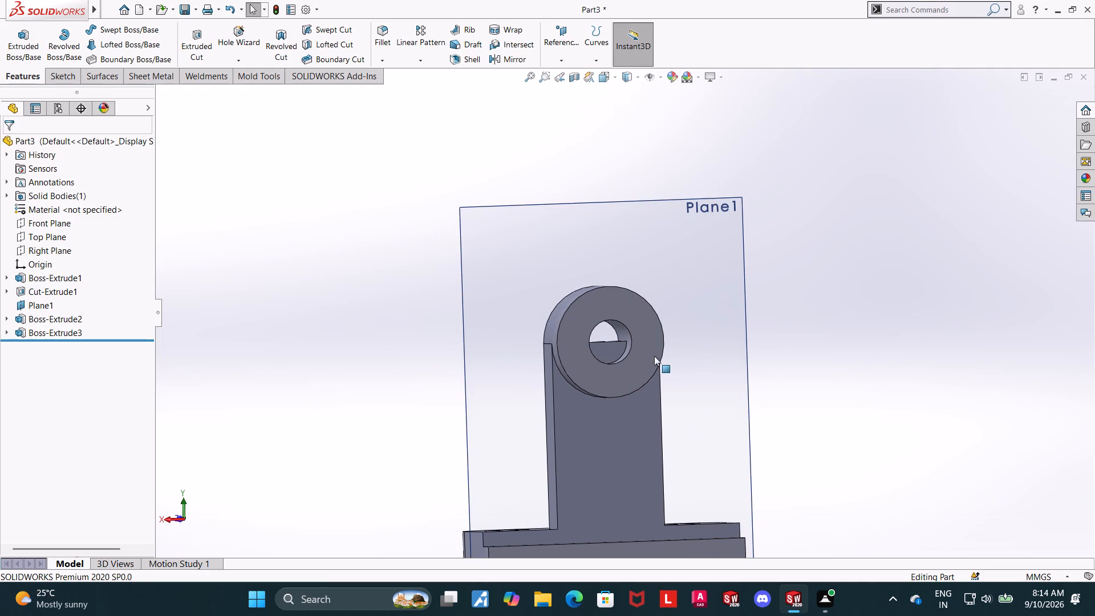
click(652, 354)
click(700, 318)
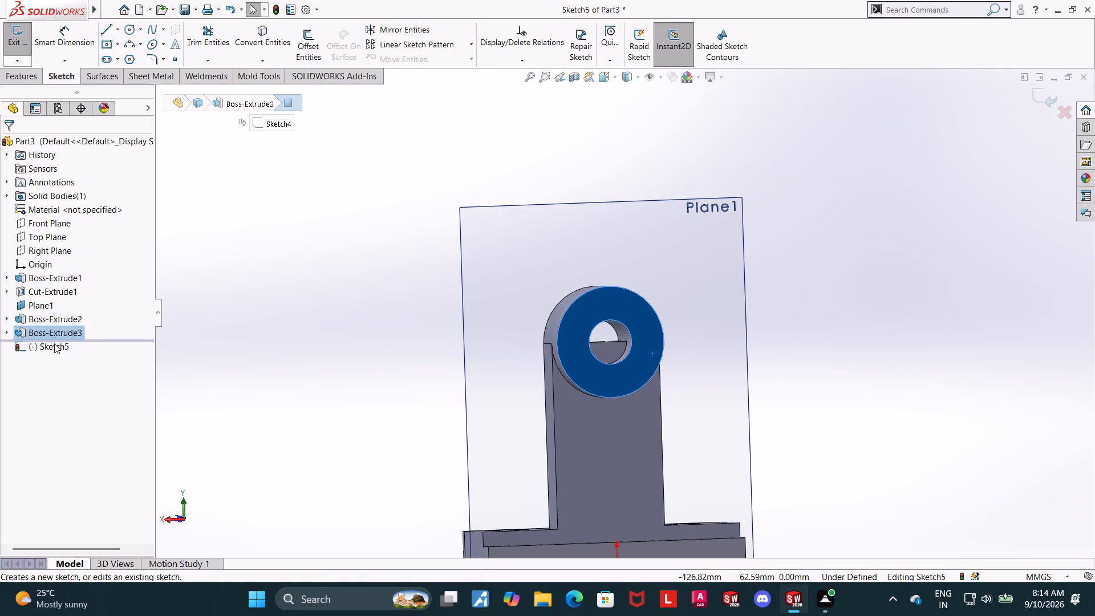
click(55, 344)
click(87, 329)
scroll(700, 212, down, 2)
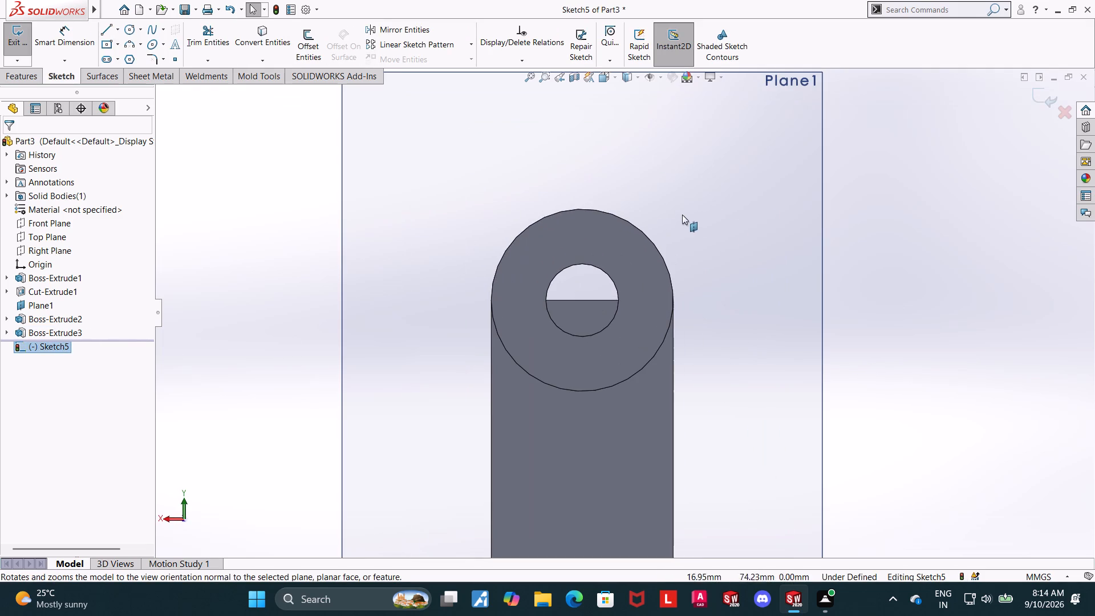
click(260, 29)
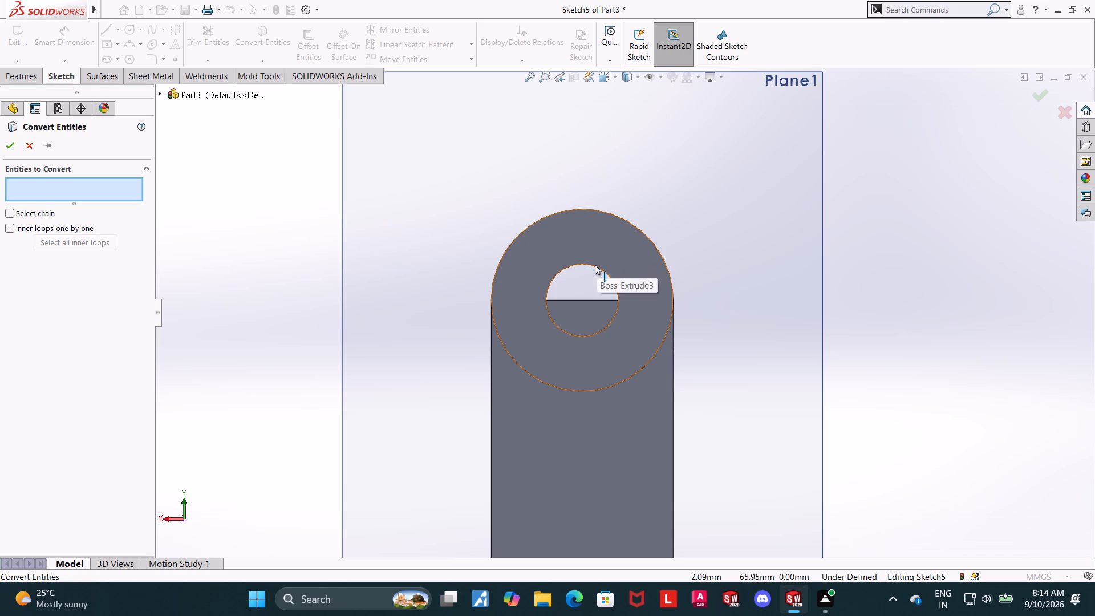
click(593, 266)
click(15, 145)
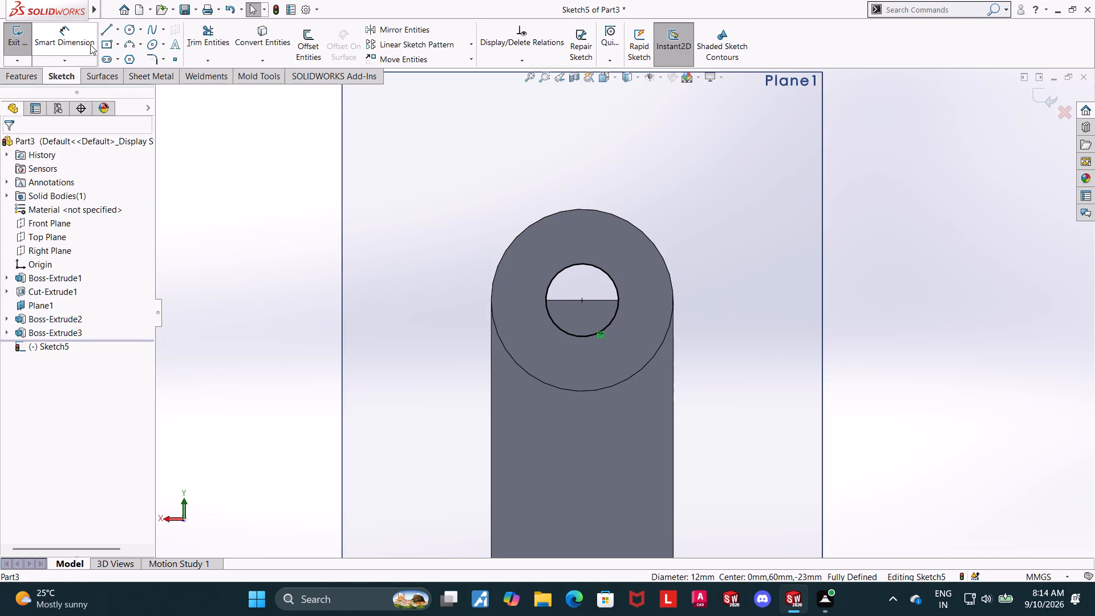
middle_drag(259, 178, 315, 181)
click(1049, 100)
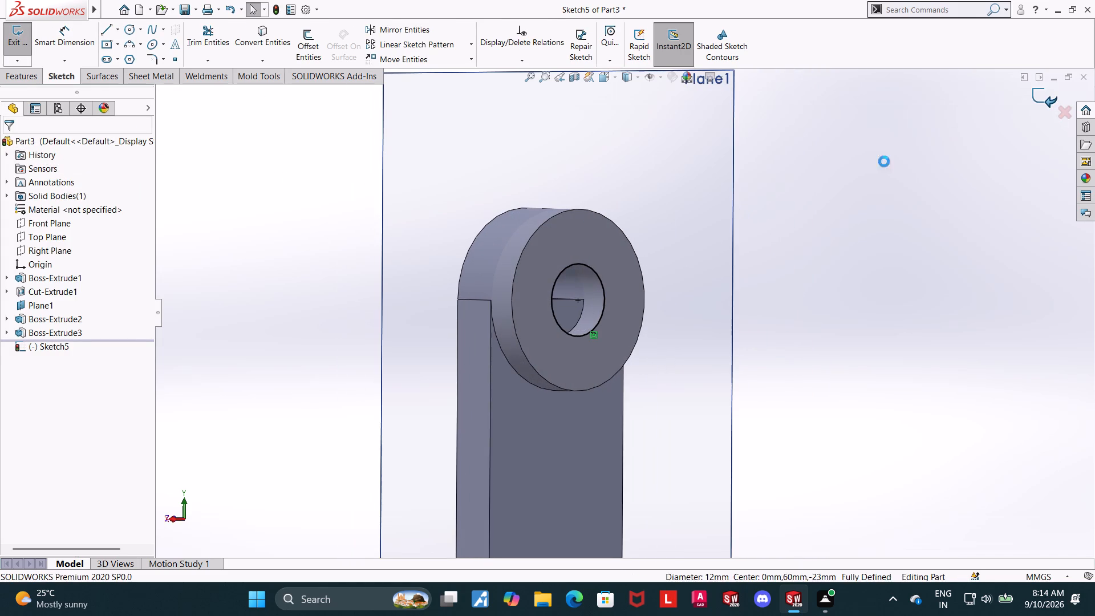
Cut the converted circle 13 mm deep, blind, from the boss face through the upright.
click(197, 34)
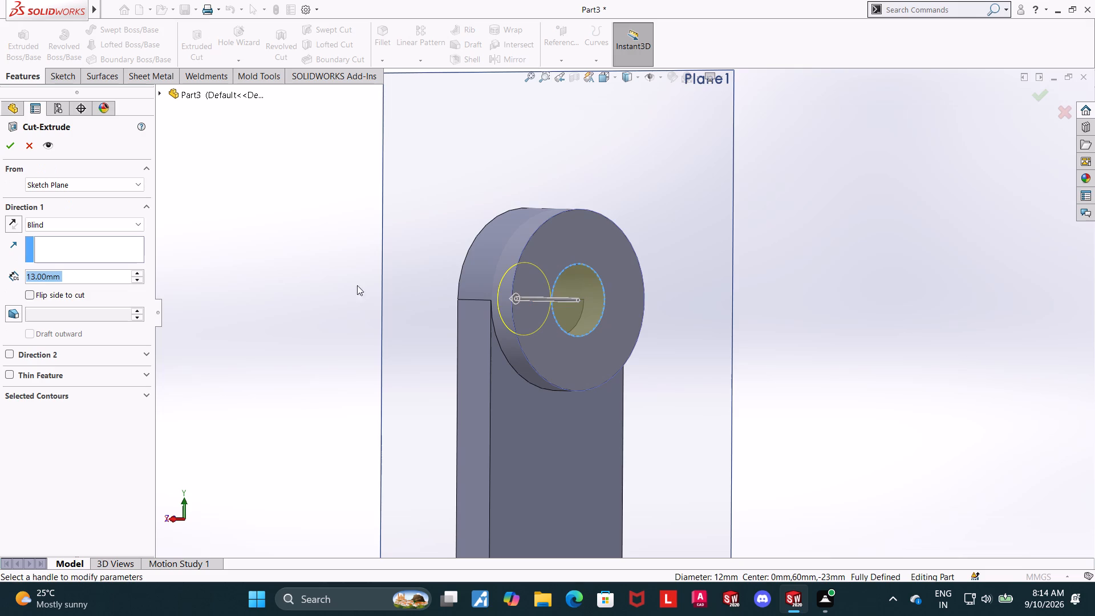
middle_drag(349, 285, 402, 289)
middle_drag(216, 270, 250, 273)
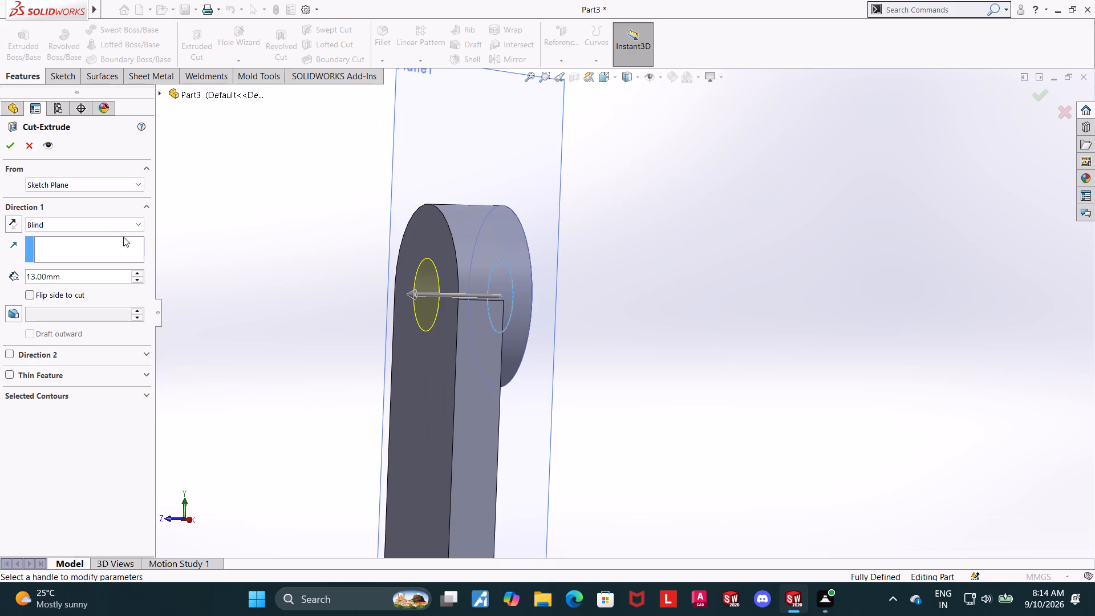
click(7, 149)
middle_drag(221, 303, 286, 303)
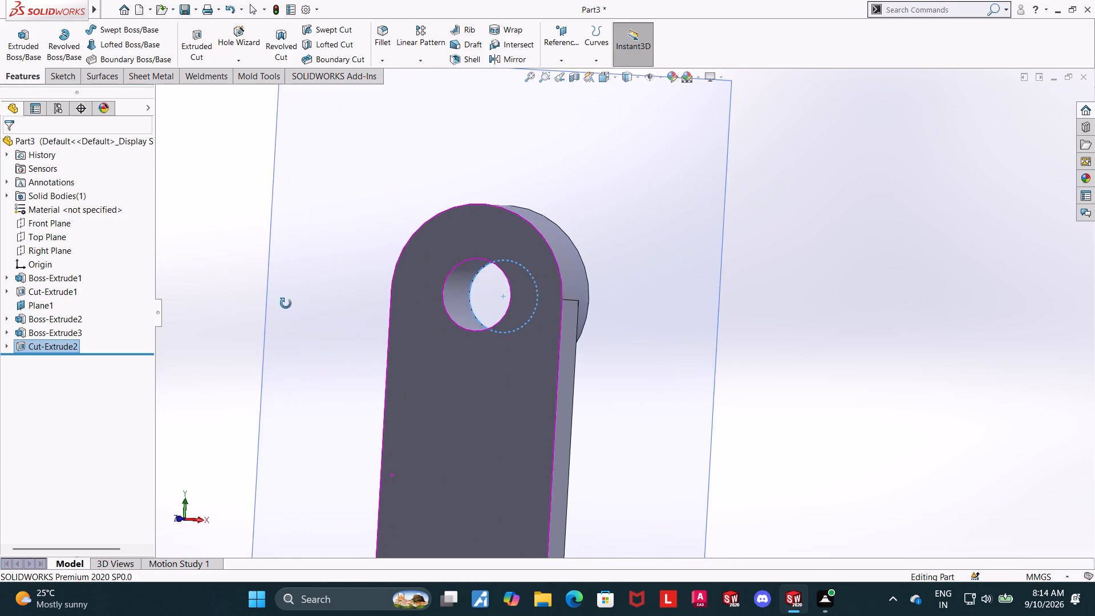
middle_drag(286, 303, 286, 303)
click(959, 398)
Examine the whole bracket from several angles, including the cut hole and the base.
scroll(830, 378, up, 2)
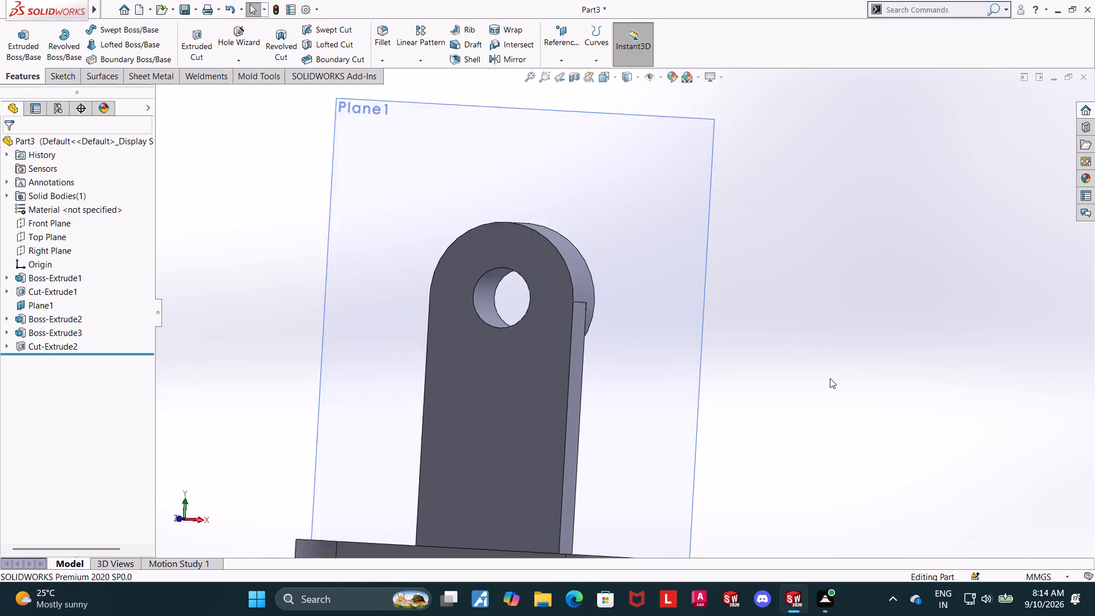
scroll(830, 378, up, 1)
click(805, 366)
middle_drag(798, 379, 824, 416)
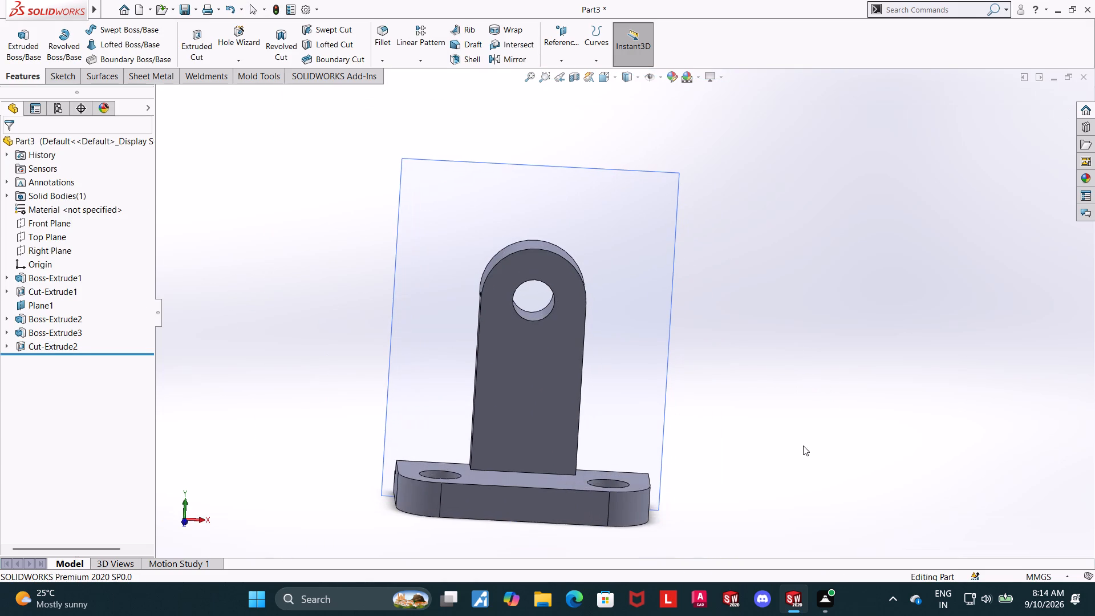
middle_click(801, 450)
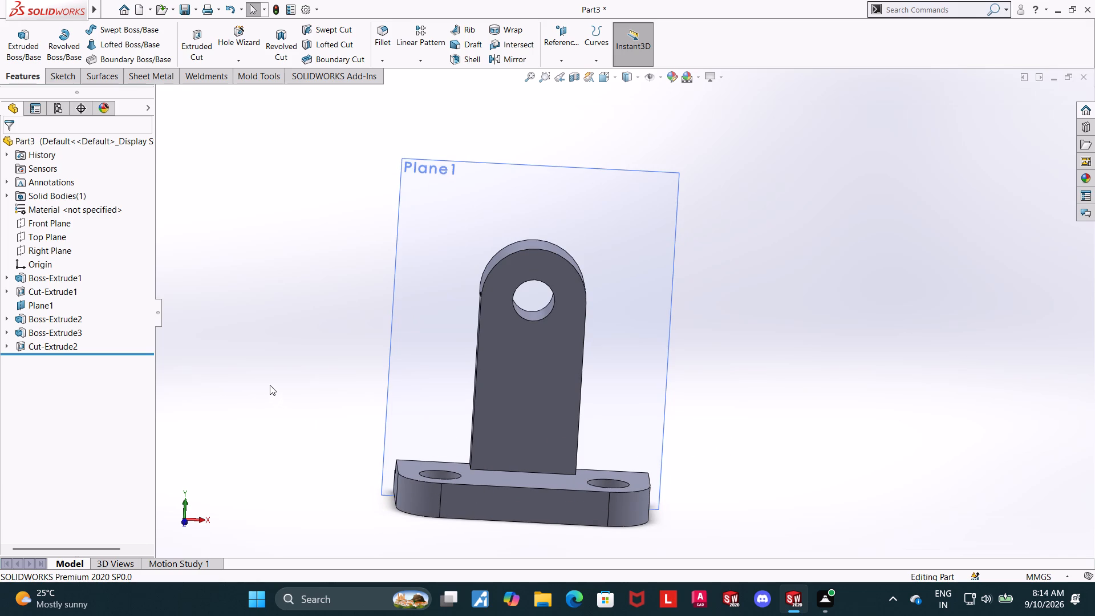
middle_drag(863, 407, 934, 473)
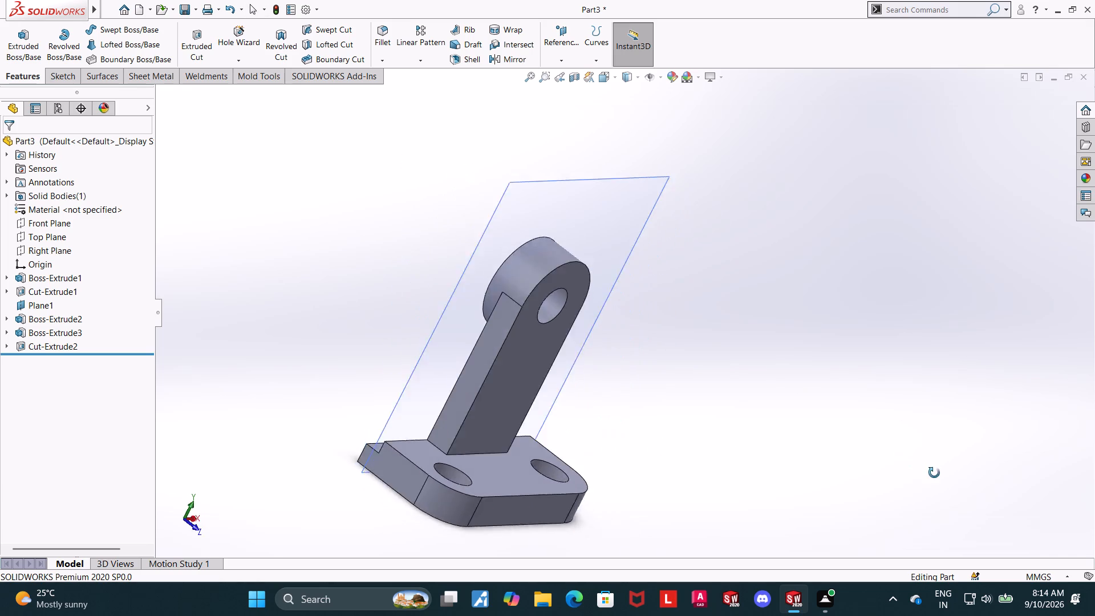
middle_drag(934, 473, 1001, 508)
middle_drag(859, 474, 769, 520)
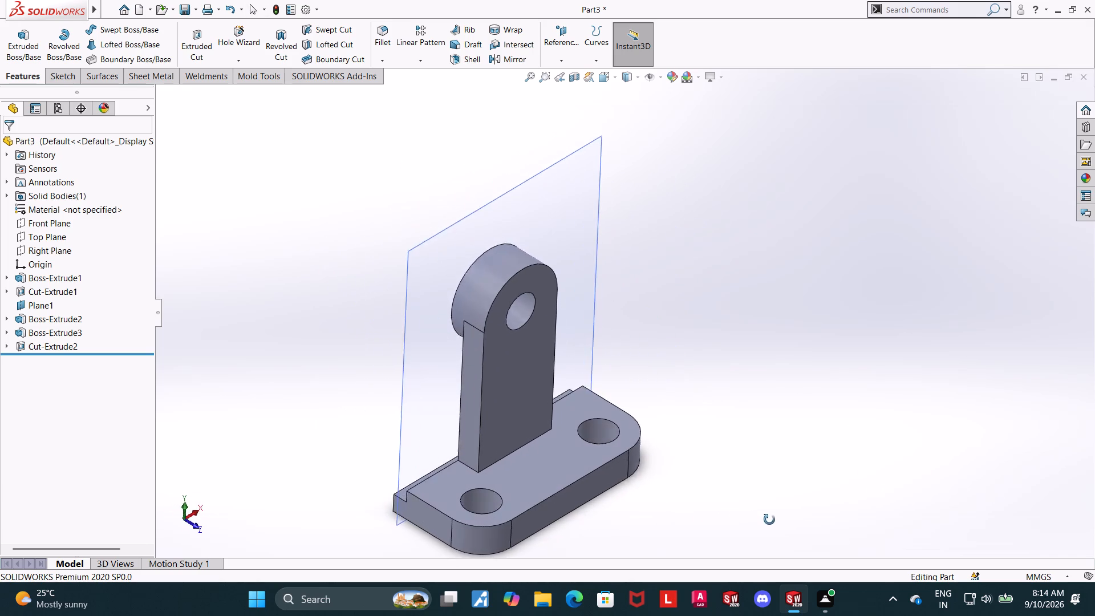
middle_drag(769, 520, 817, 516)
Fillet the two short edges where the upright's narrow sides meet the base with a 15 mm symmetric radius.
scroll(815, 514, up, 1)
scroll(536, 415, down, 6)
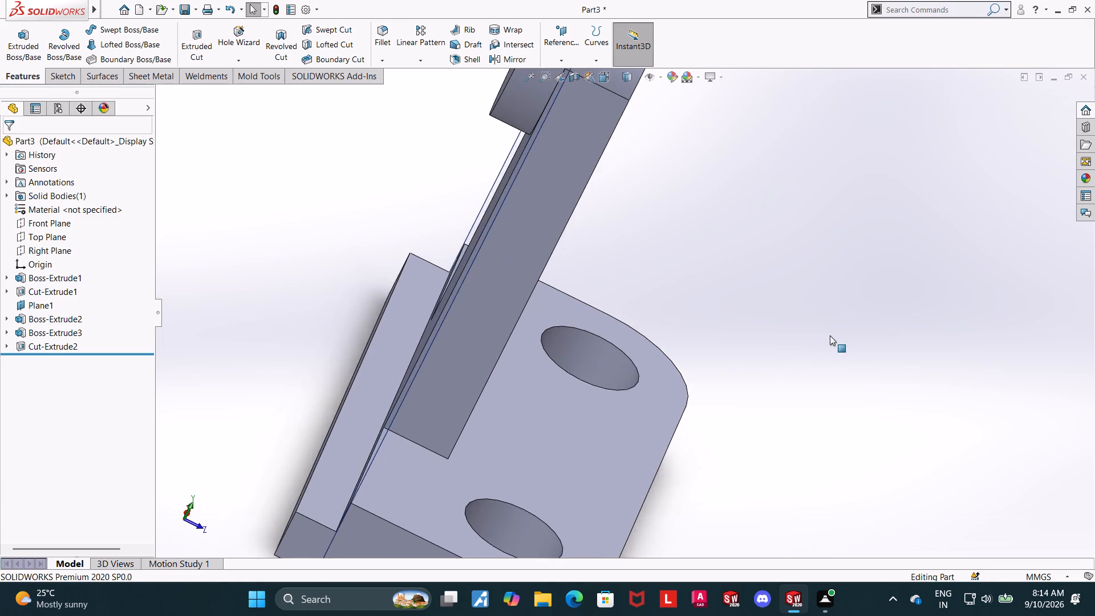
middle_drag(828, 336, 806, 345)
scroll(804, 346, up, 1)
scroll(806, 345, down, 1)
click(284, 168)
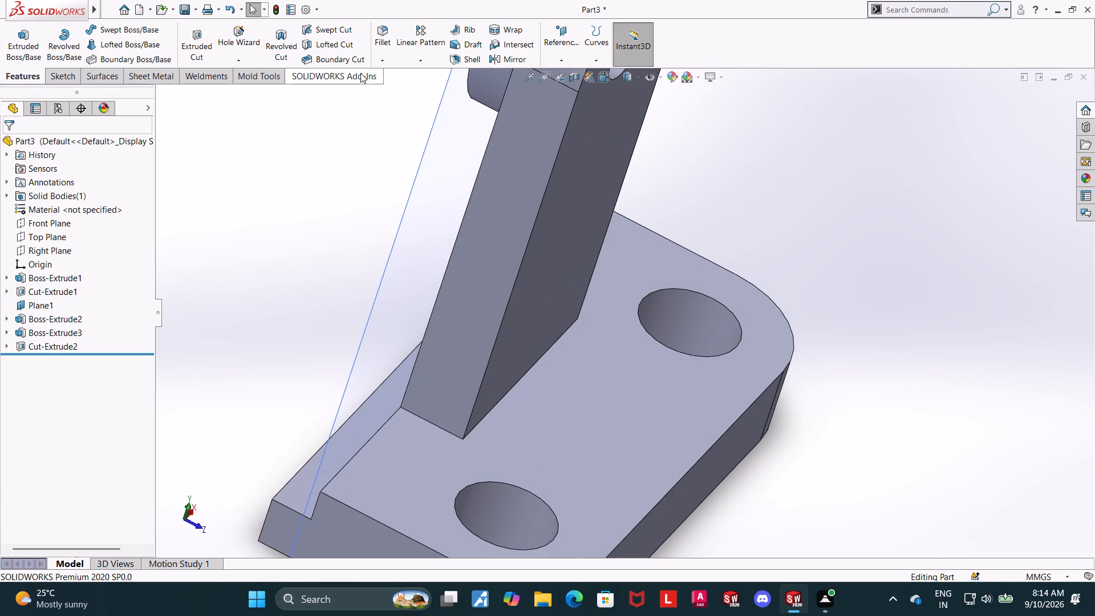
click(378, 35)
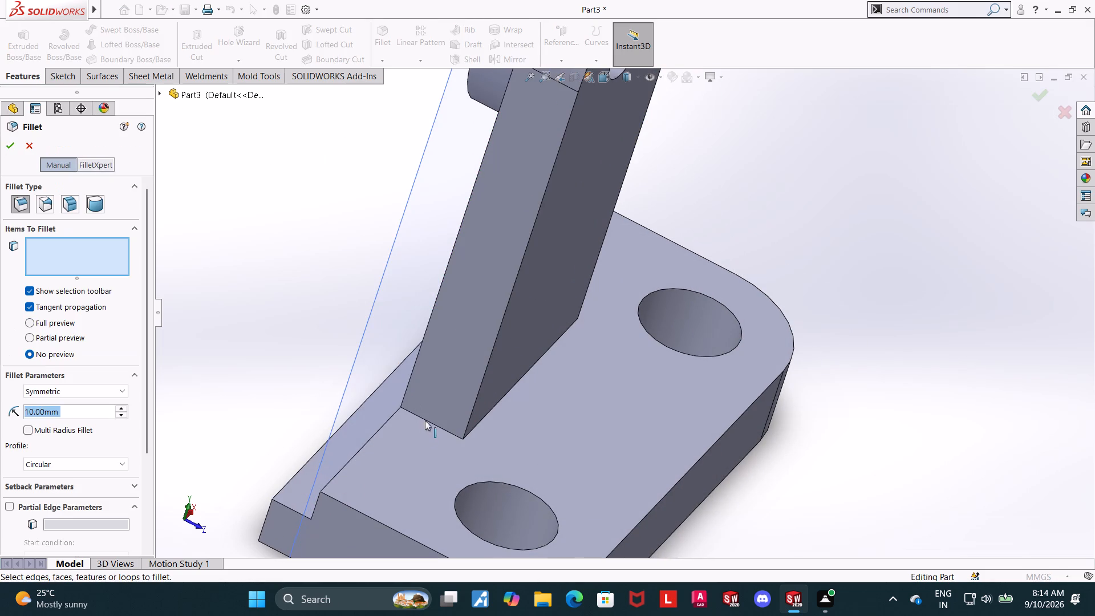
click(425, 420)
middle_drag(978, 253, 889, 310)
scroll(886, 310, up, 1)
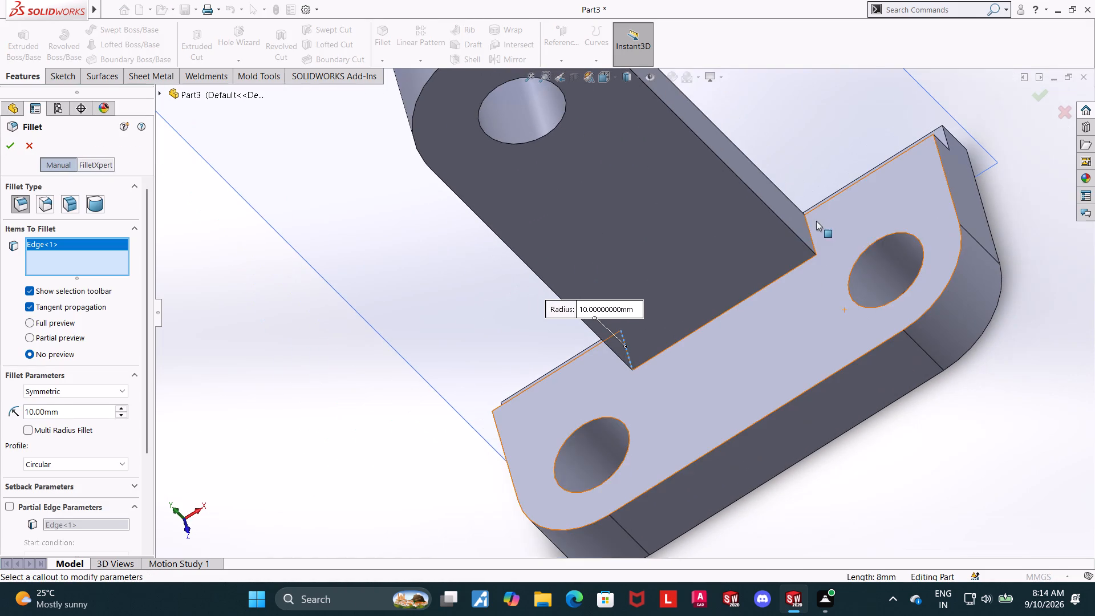
click(810, 230)
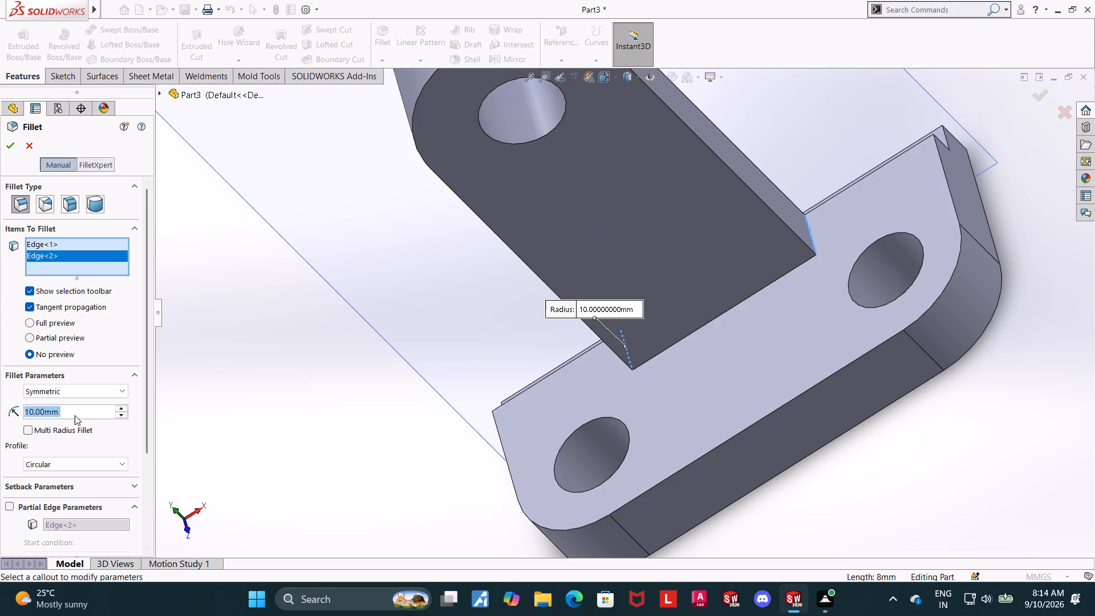
key(1)
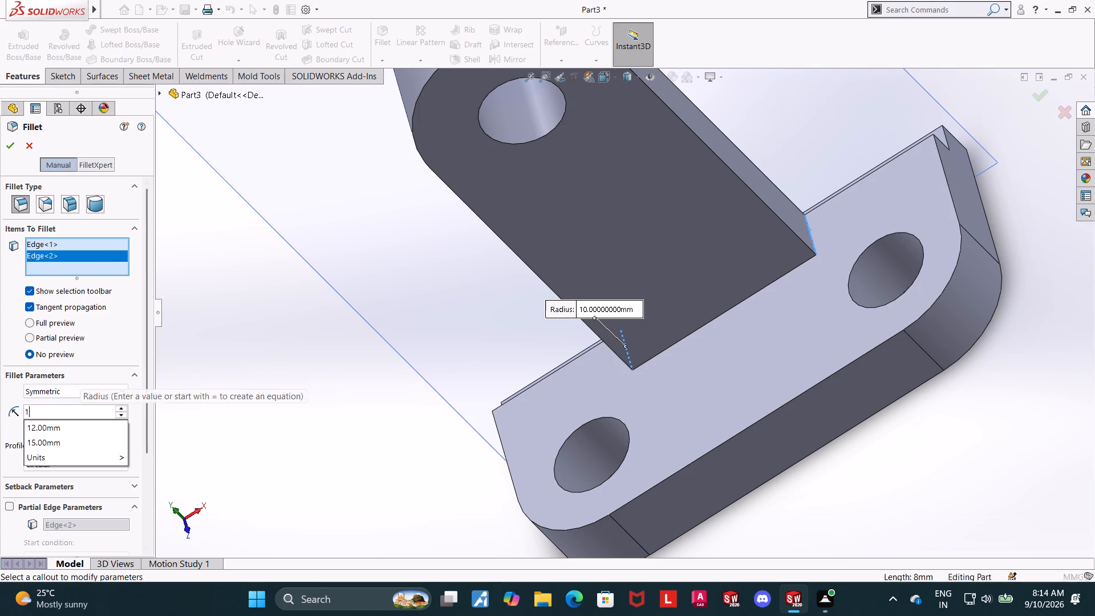
key(5)
key(Return)
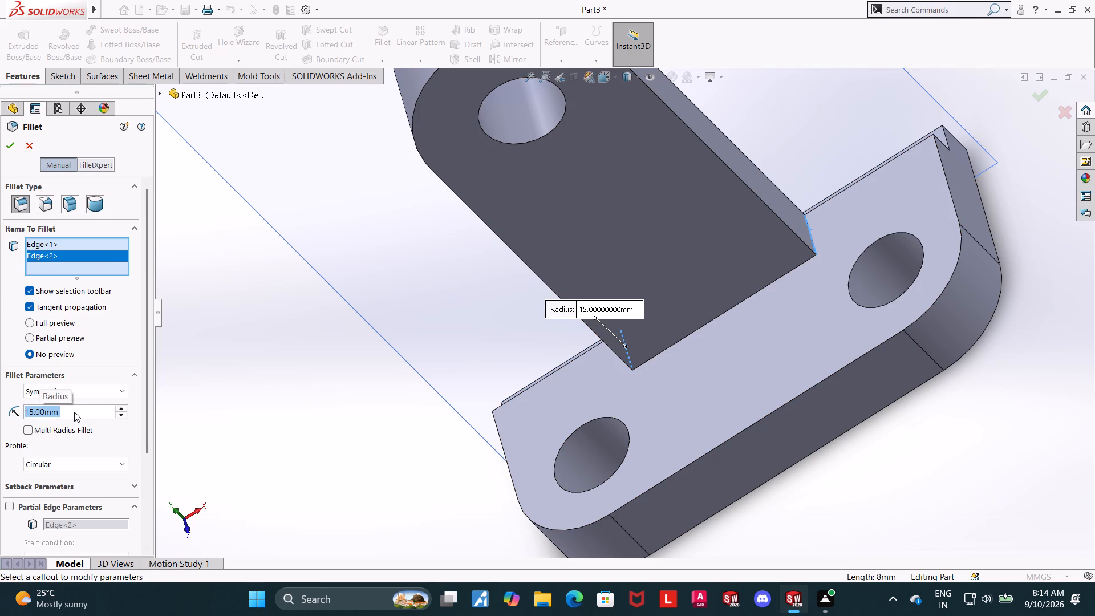
click(11, 150)
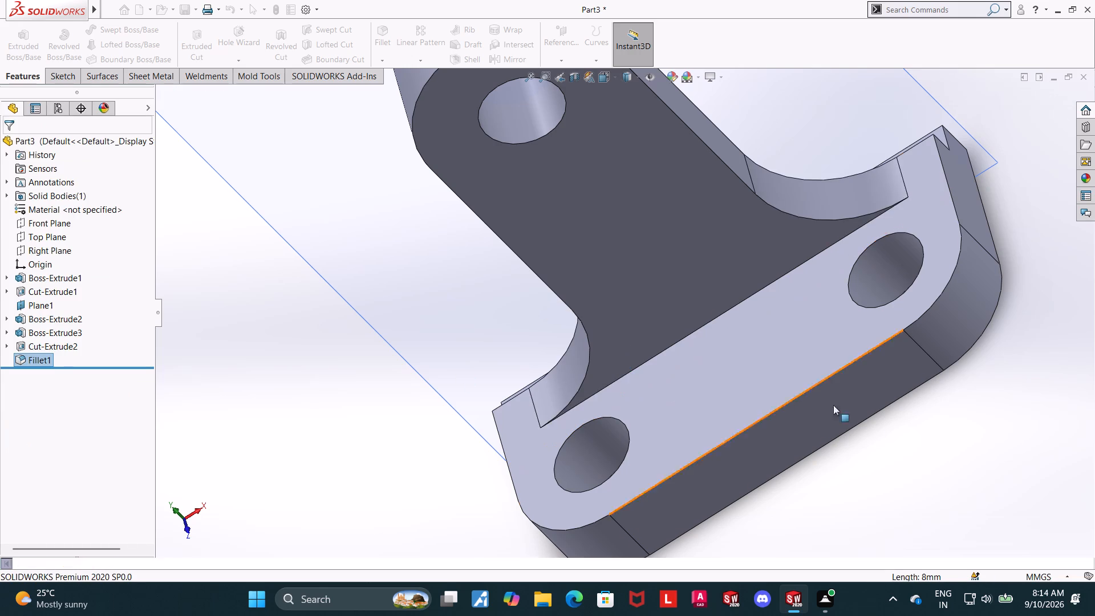
click(930, 473)
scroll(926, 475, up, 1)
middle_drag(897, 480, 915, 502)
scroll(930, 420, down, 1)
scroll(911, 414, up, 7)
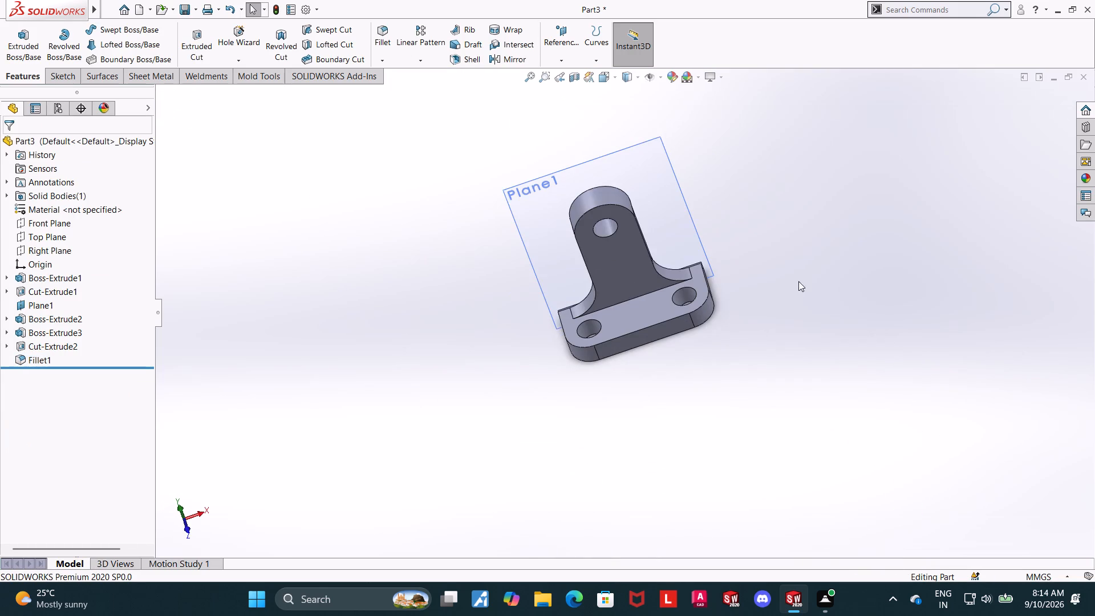
Examine the filleted upright and the base from several angles.
scroll(656, 249, down, 3)
scroll(666, 312, down, 3)
middle_drag(878, 419, 838, 391)
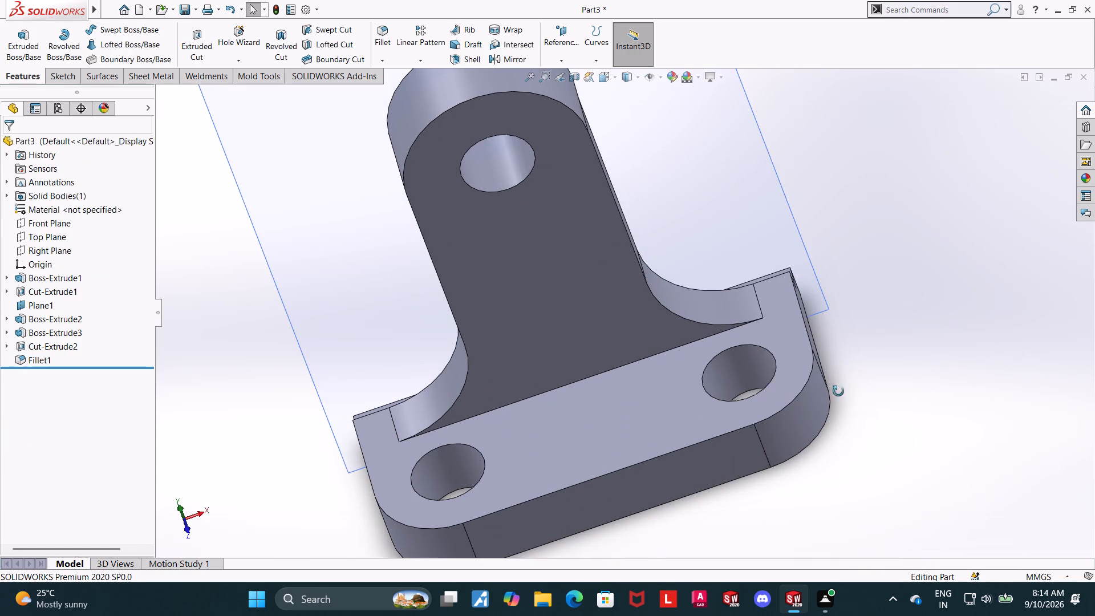
middle_drag(838, 391, 893, 383)
scroll(895, 379, down, 1)
scroll(846, 374, up, 5)
scroll(551, 216, down, 1)
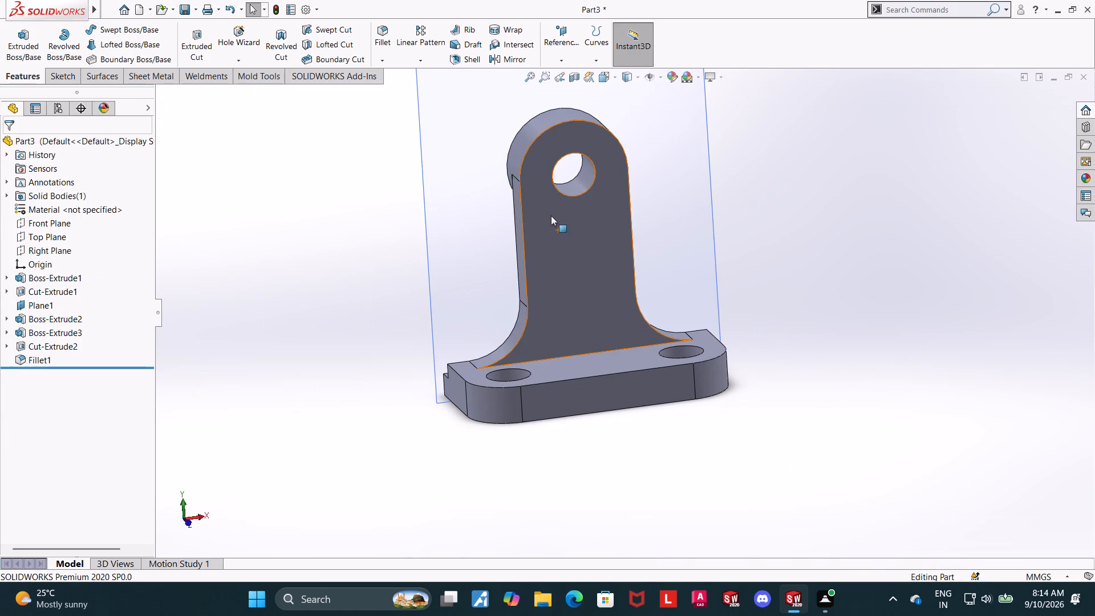
click(577, 263)
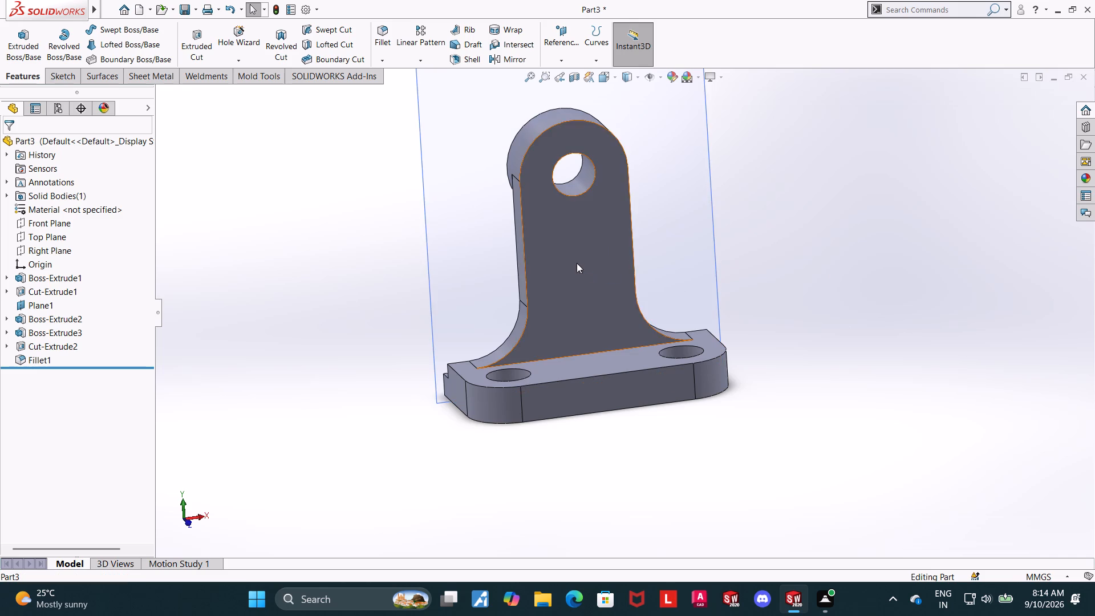
click(282, 273)
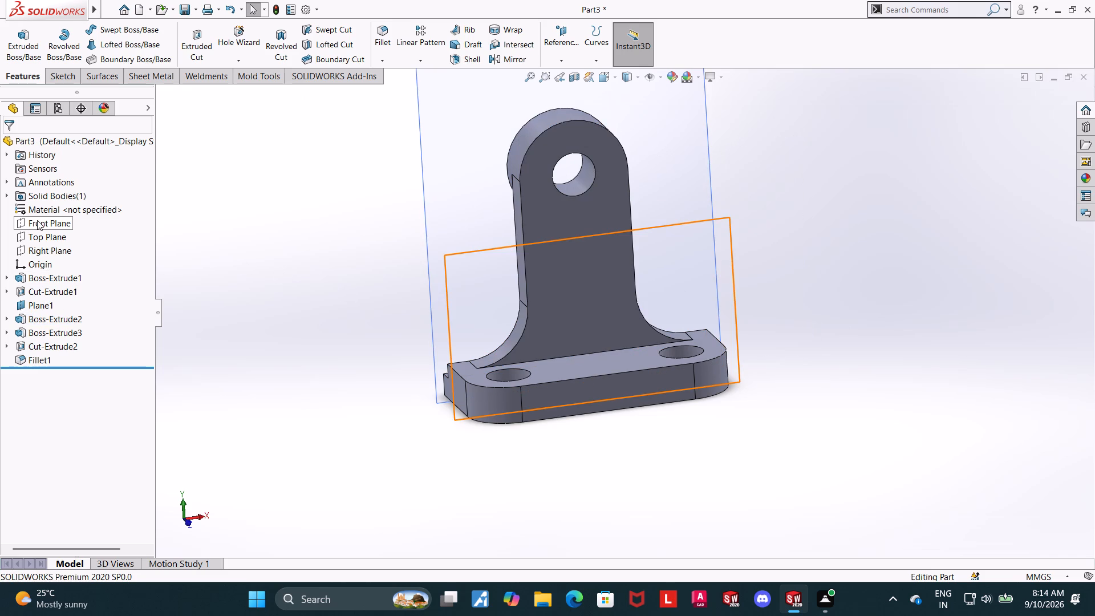
Open a new sketch on the Right Plane, viewed normal to it.
click(41, 256)
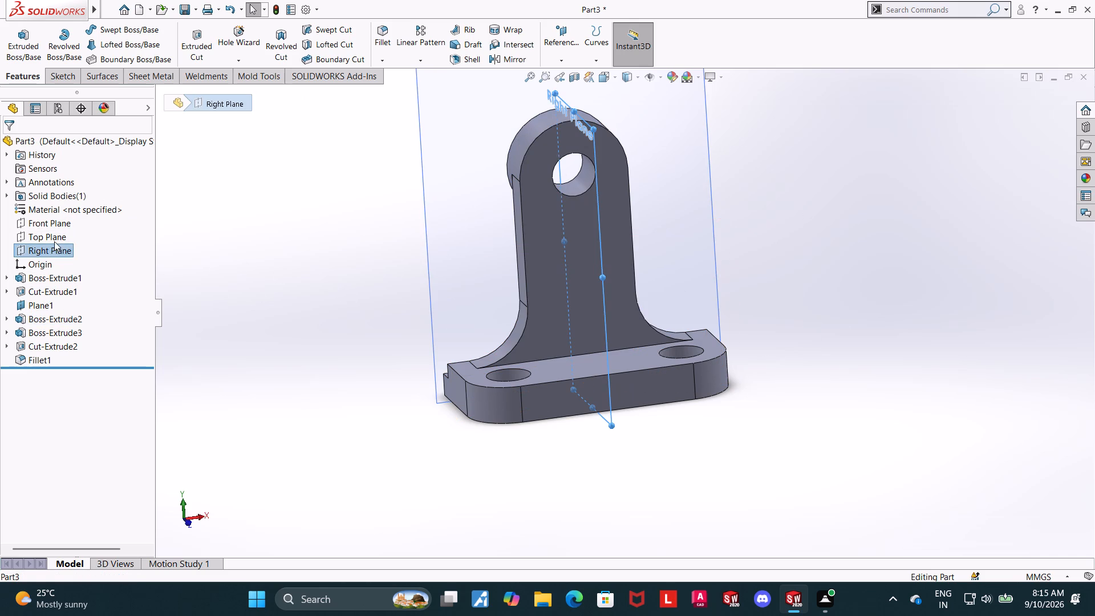
right_click(50, 253)
click(56, 235)
click(52, 375)
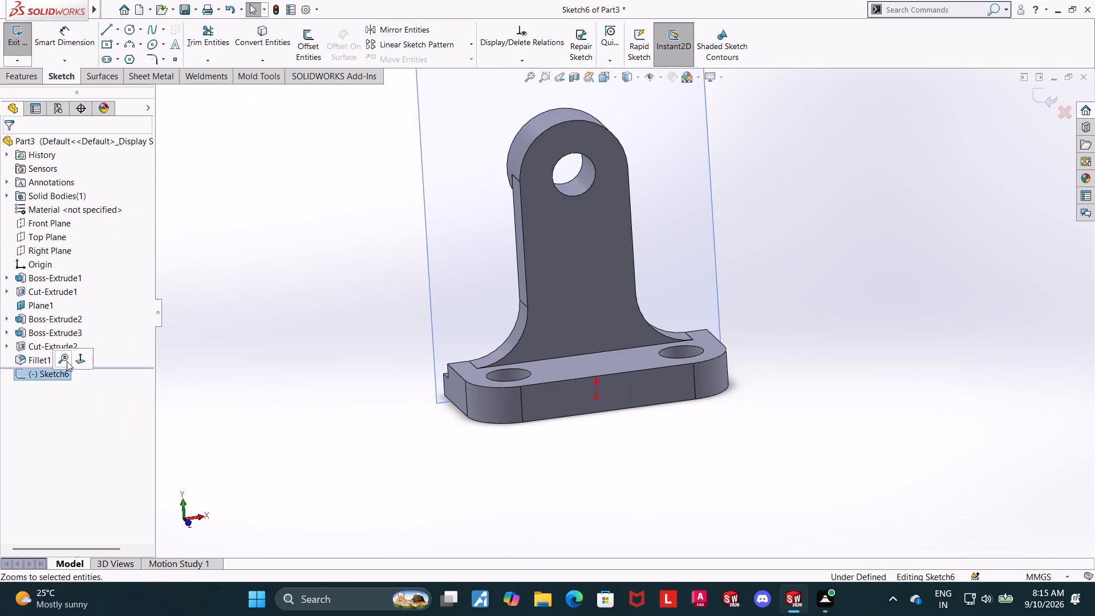
click(86, 356)
scroll(662, 350, down, 1)
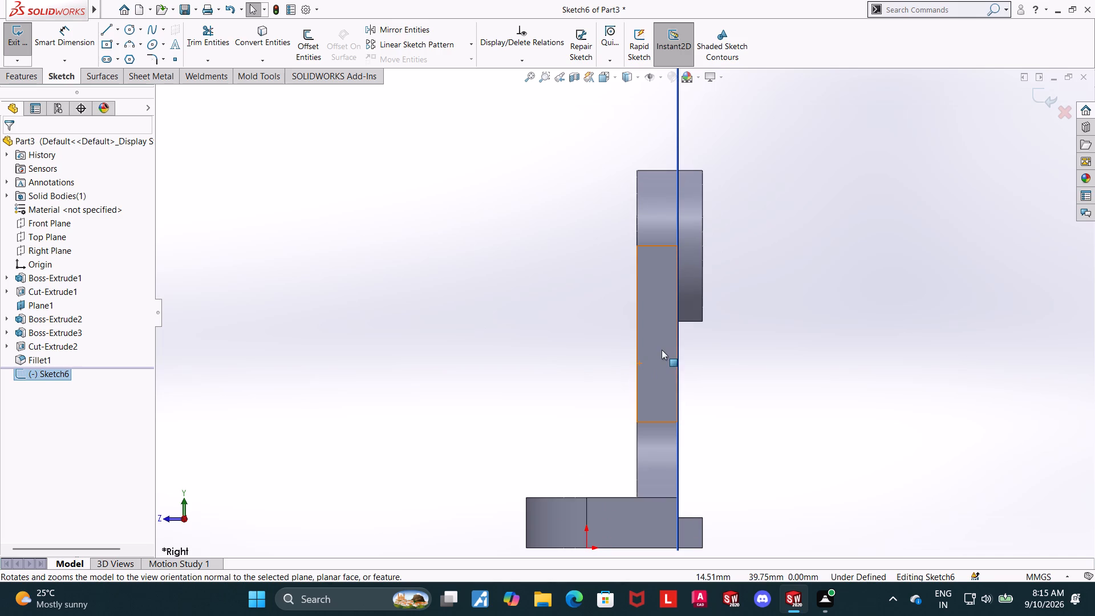
click(355, 378)
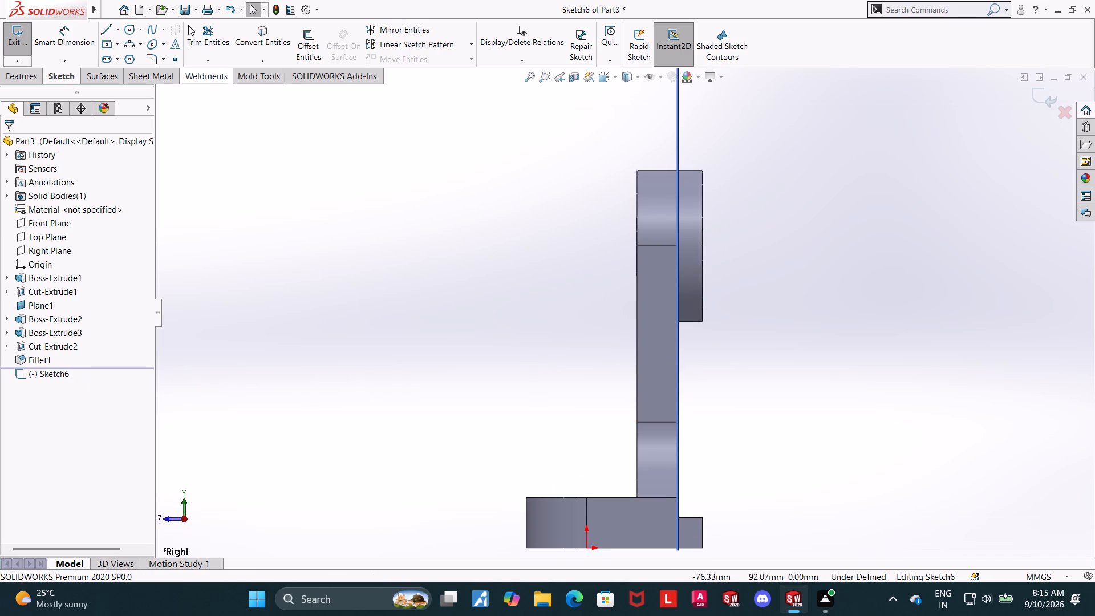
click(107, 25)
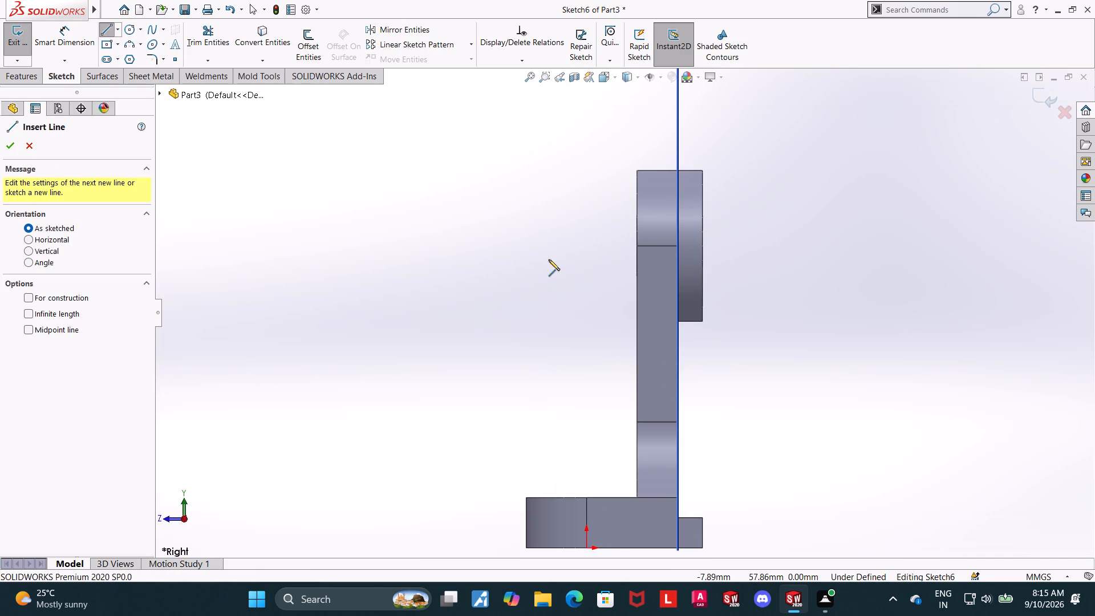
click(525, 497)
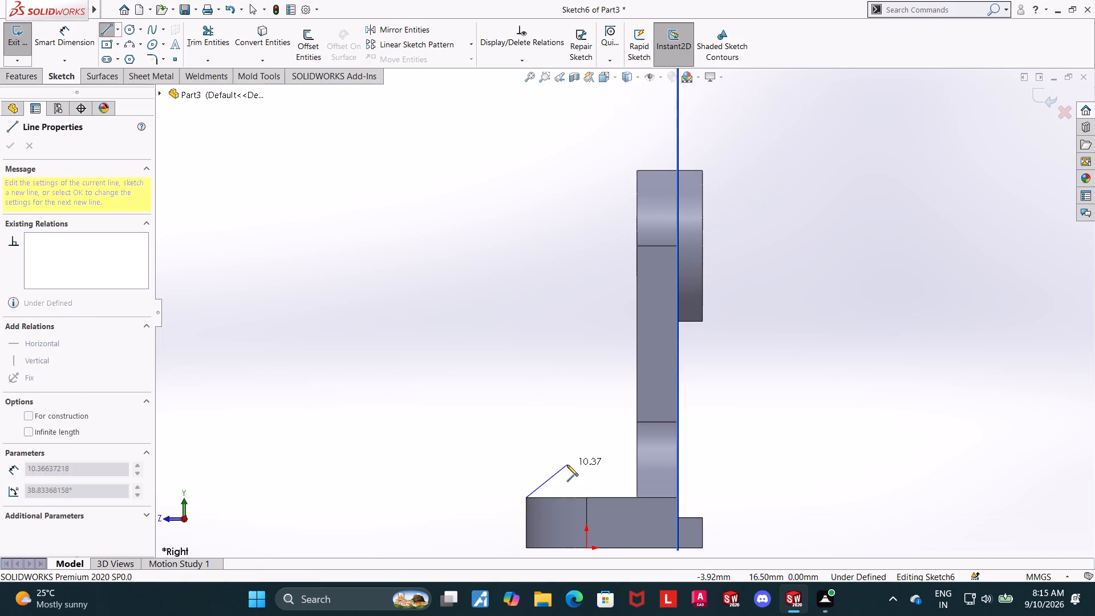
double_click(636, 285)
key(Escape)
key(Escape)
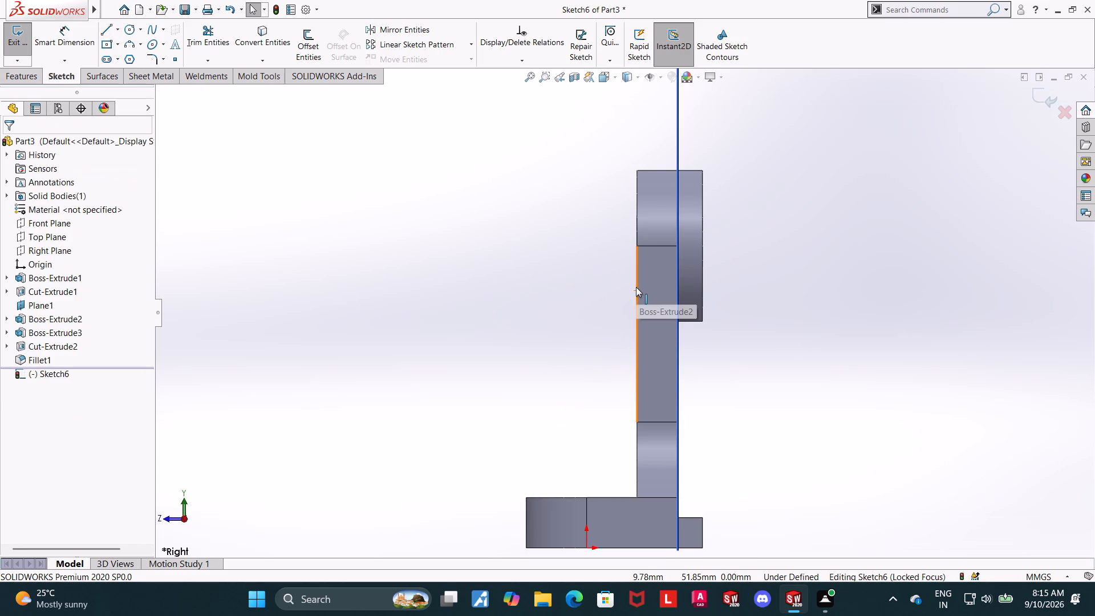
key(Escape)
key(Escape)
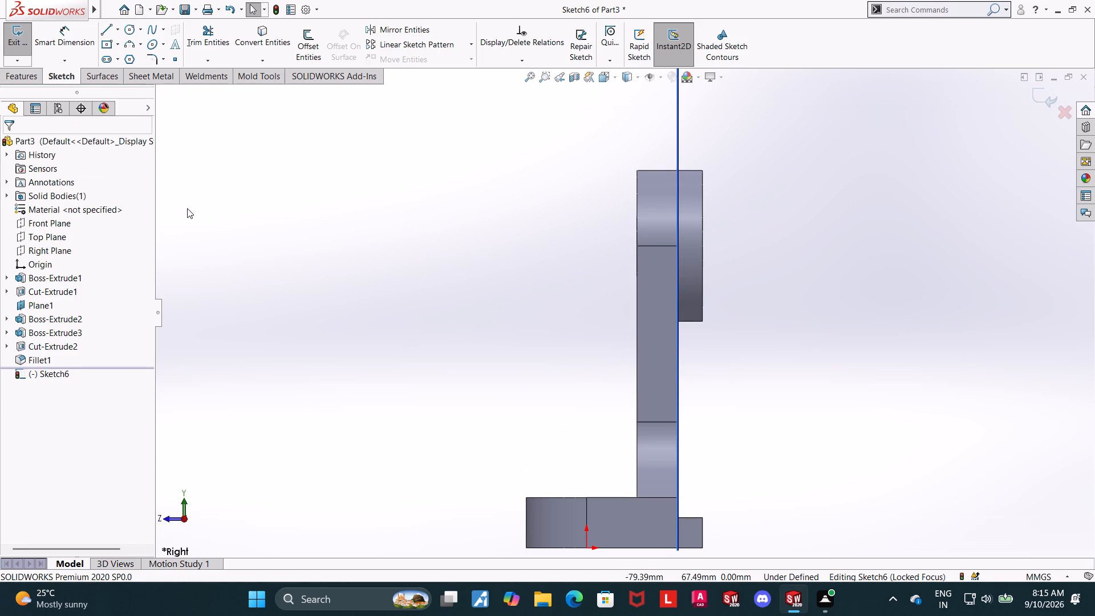
Sketch a sloped line from the base's front top corner up to the front edge of the upright.
click(103, 34)
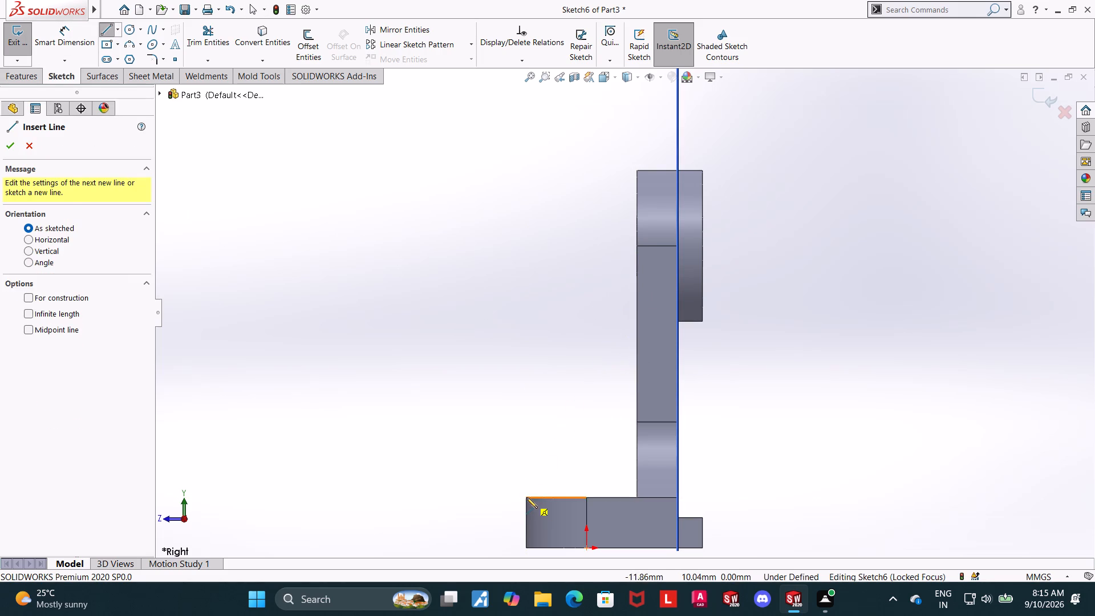
click(525, 497)
click(634, 280)
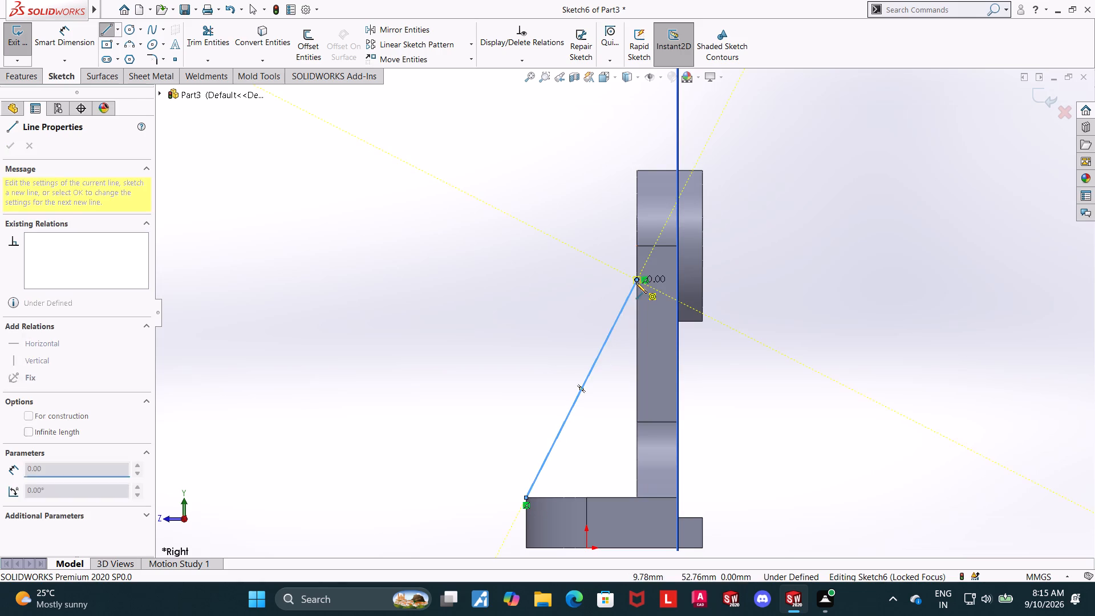
key(Escape)
key(Escape)
Dimension the angle between the sloped line and the base's top edge at 60° and close the sketch.
click(78, 31)
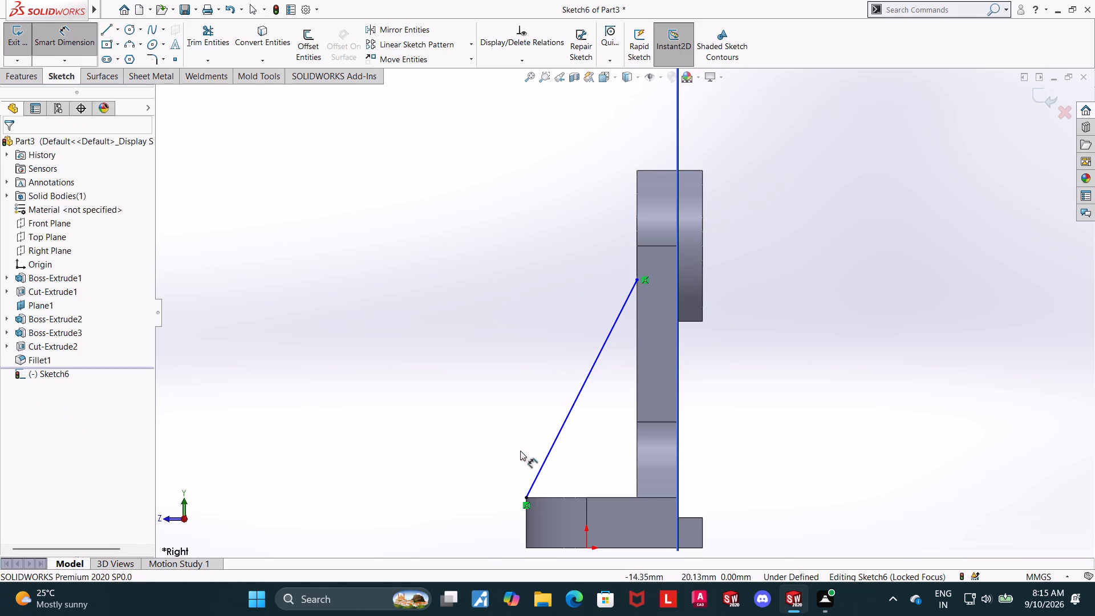
click(542, 466)
ctrl+click(560, 496)
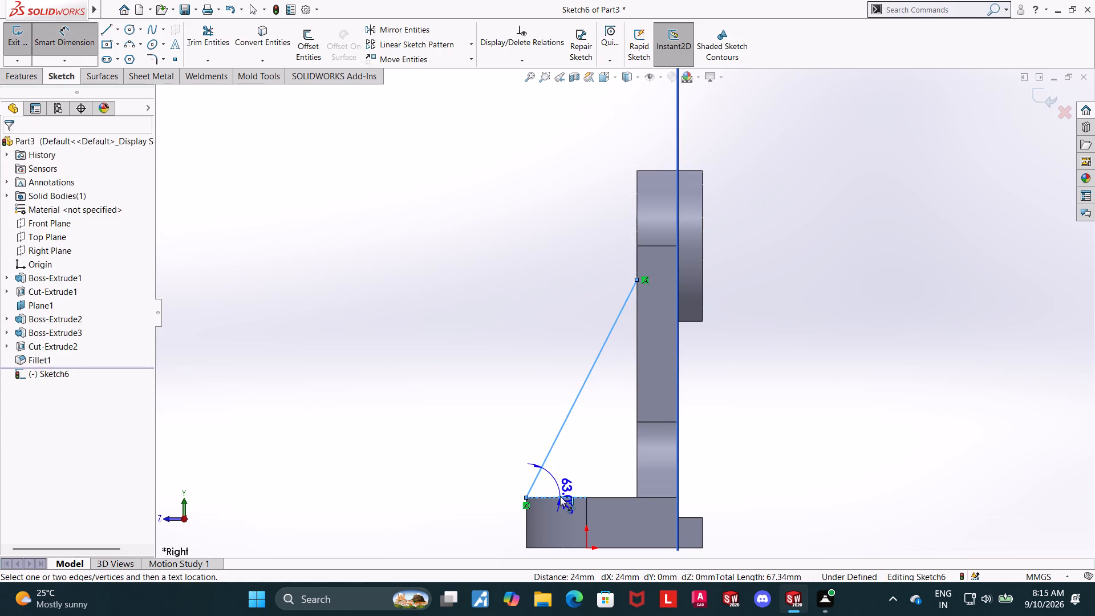
ctrl+click(569, 481)
click(569, 481)
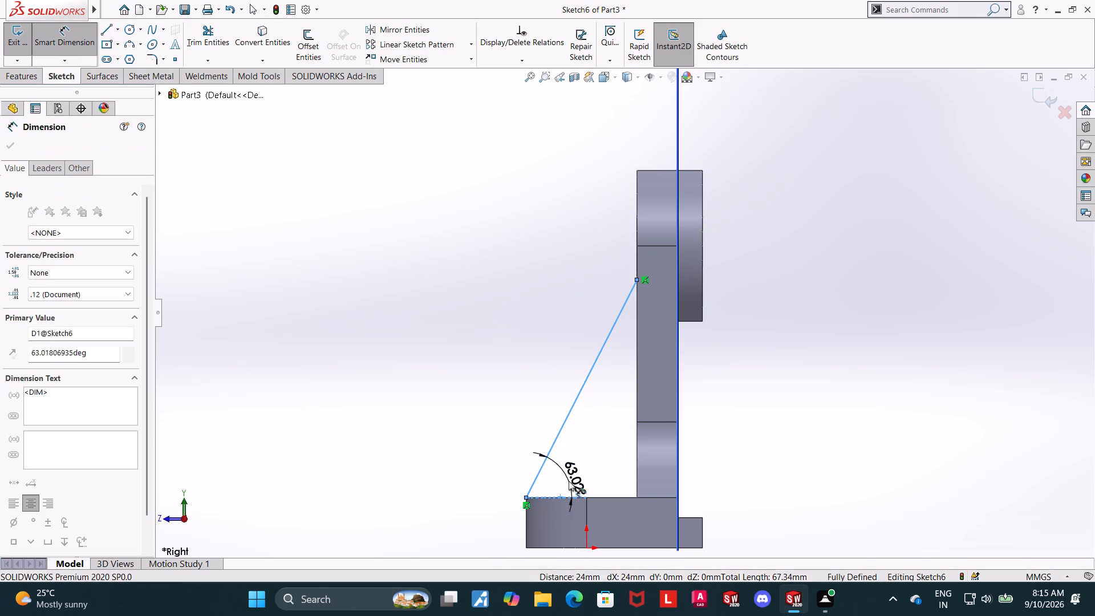
text(60)
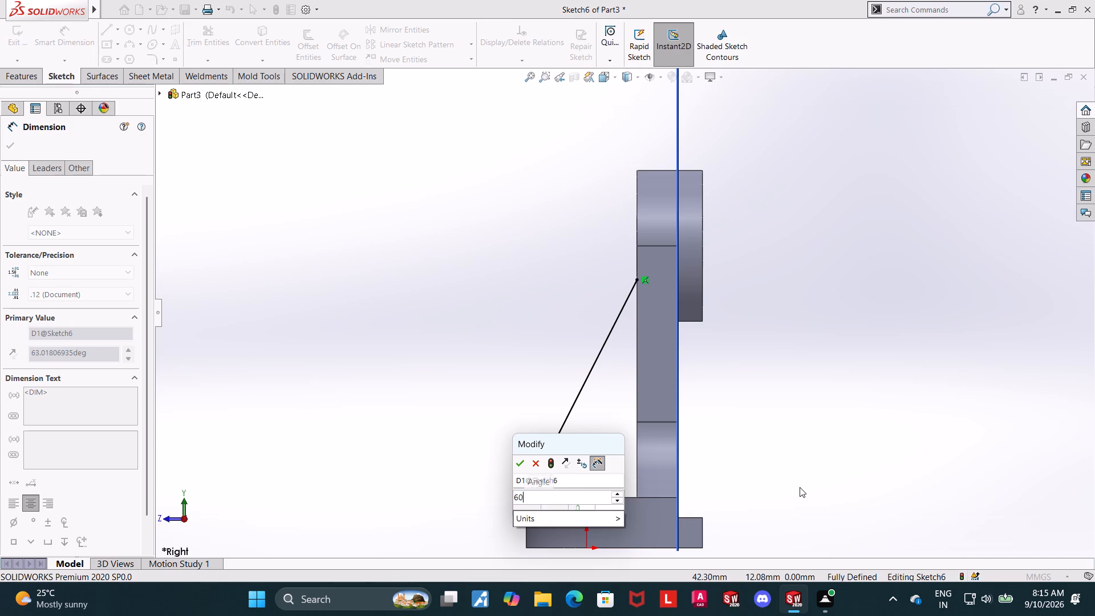
key(Return)
key(Escape)
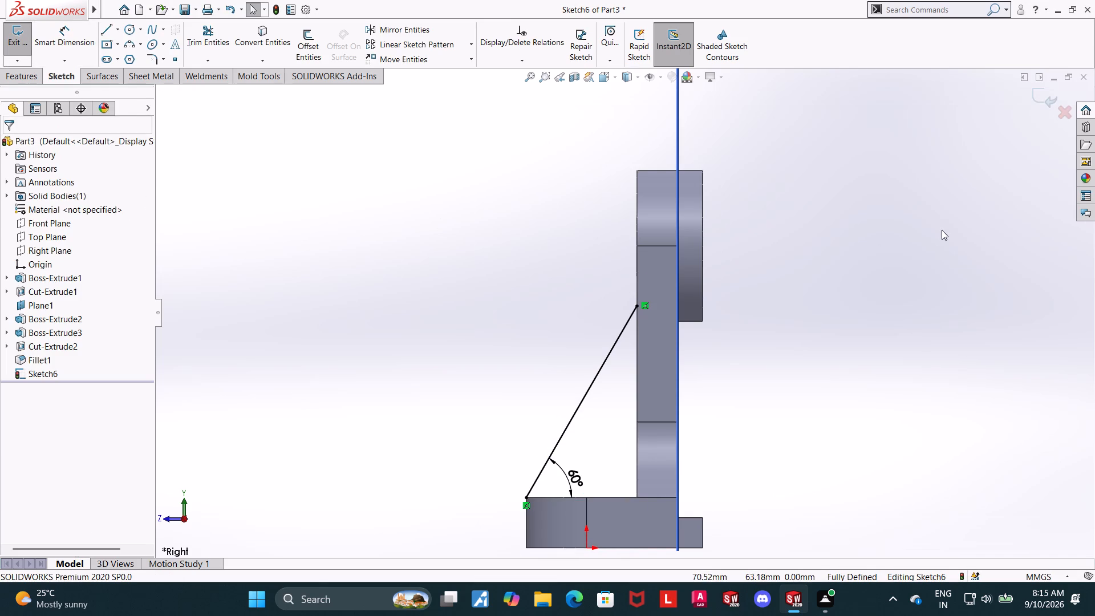
click(1037, 99)
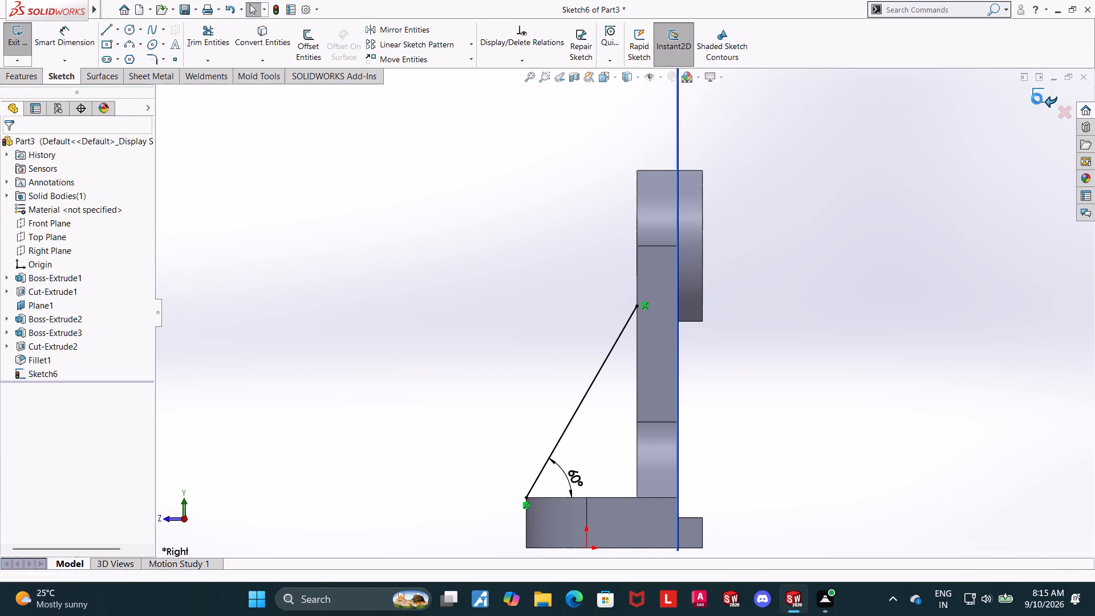
Create a 10 mm thick rib from the sloped line, thickened on both sides, filling toward the upright and base.
middle_drag(824, 357, 867, 355)
scroll(867, 355, down, 1)
scroll(870, 362, up, 2)
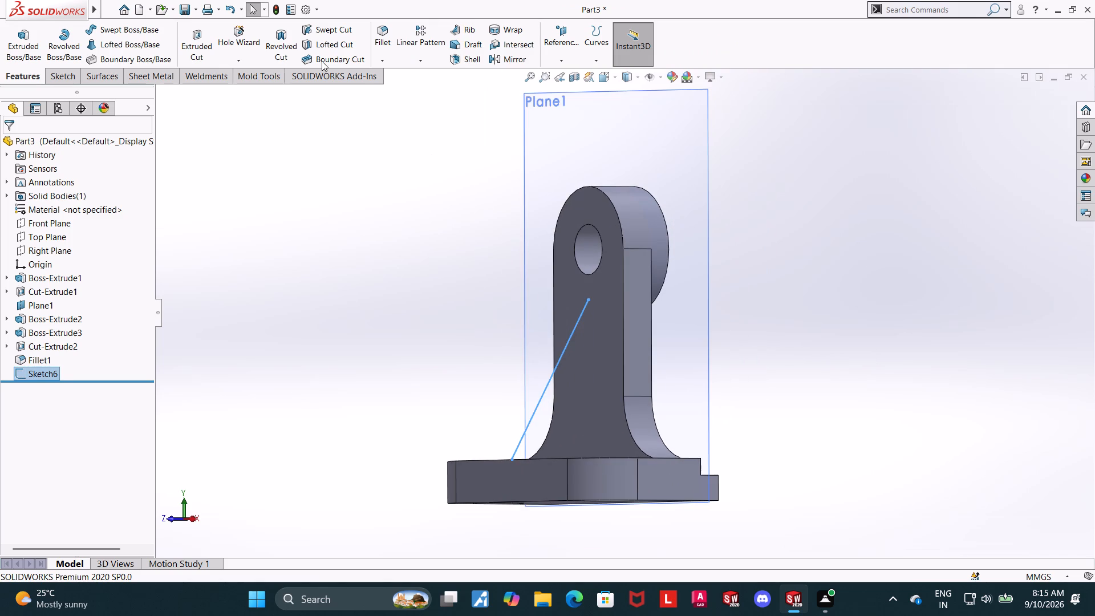
click(360, 166)
click(461, 25)
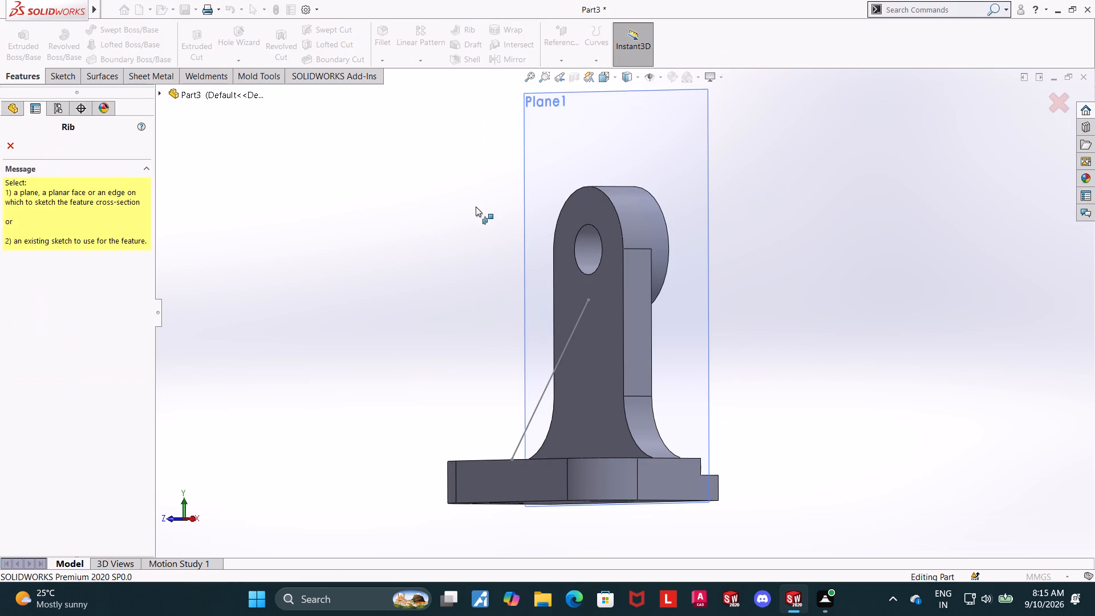
click(545, 389)
scroll(911, 334, up, 1)
middle_drag(878, 338, 850, 356)
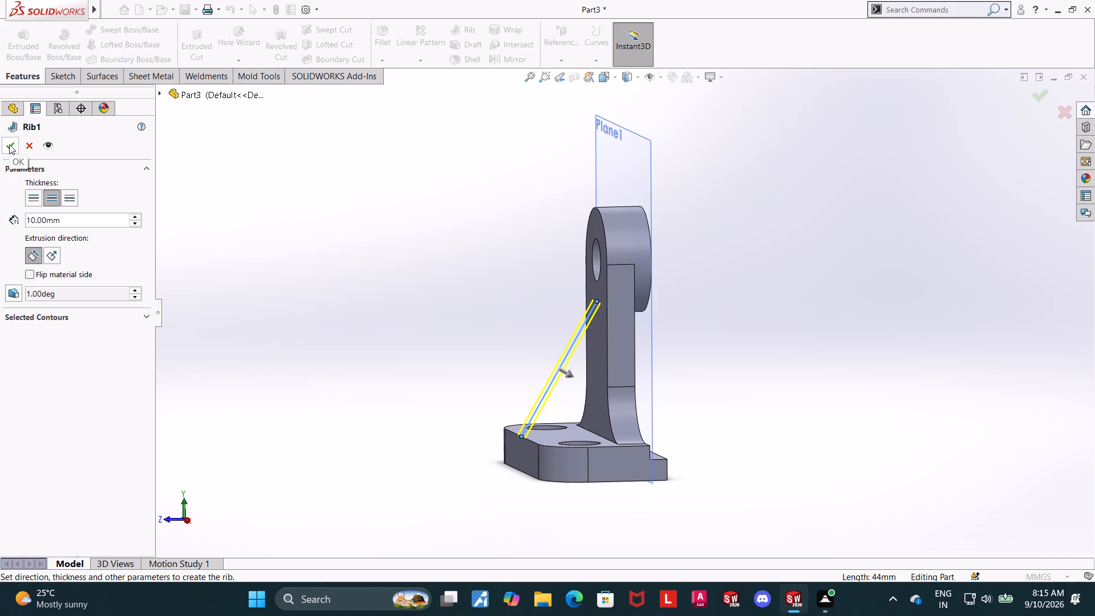
double_click(136, 296)
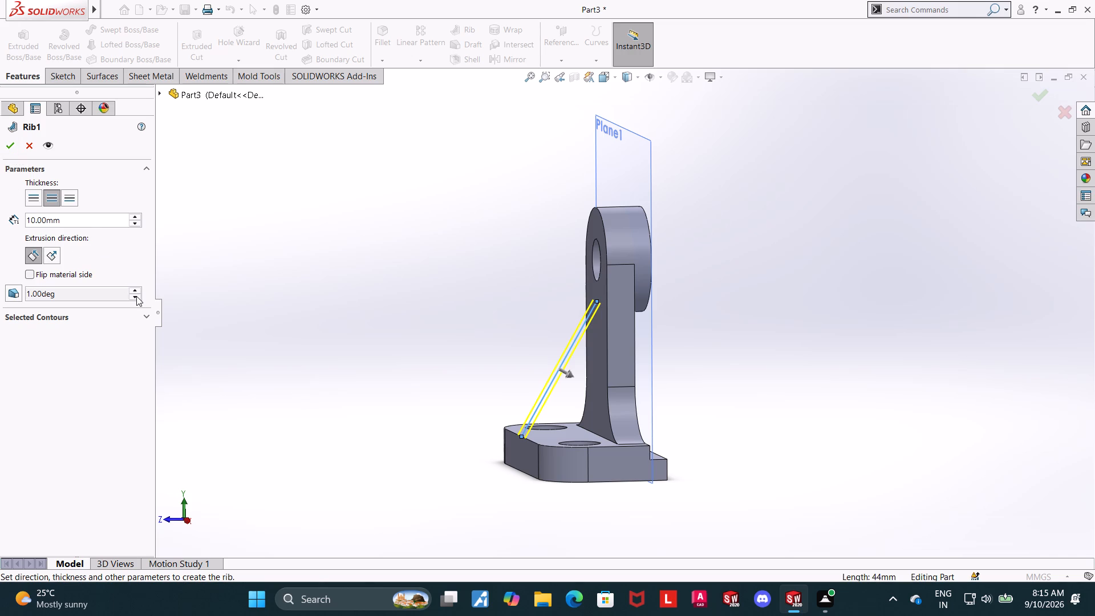
click(135, 290)
click(6, 143)
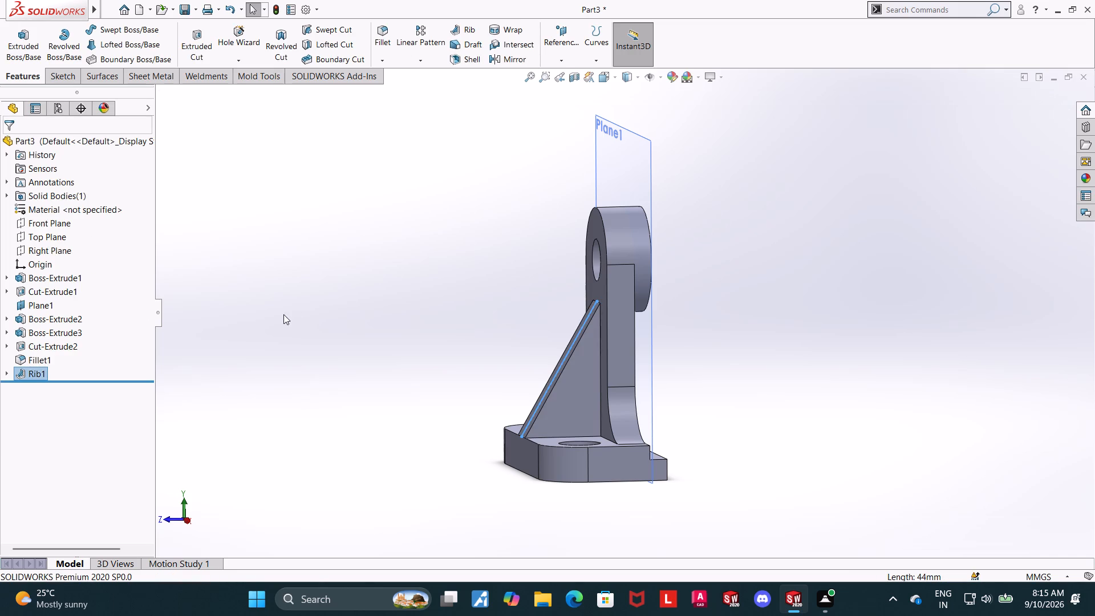
Examine the bracket with its new rib from several angles.
middle_drag(289, 314, 307, 314)
click(313, 314)
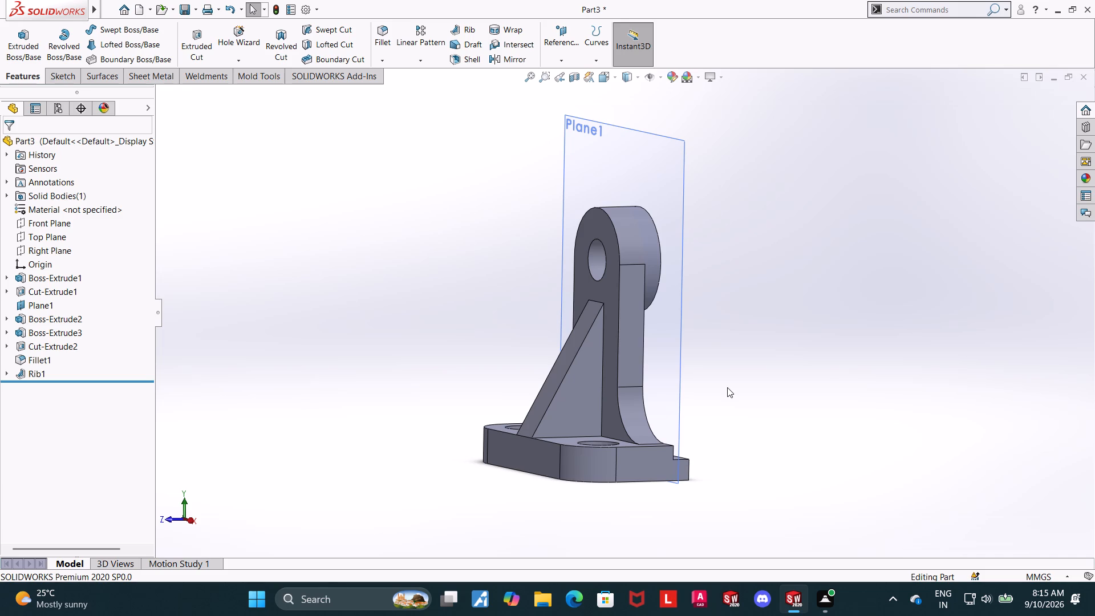
scroll(726, 387, up, 1)
middle_drag(751, 387, 774, 391)
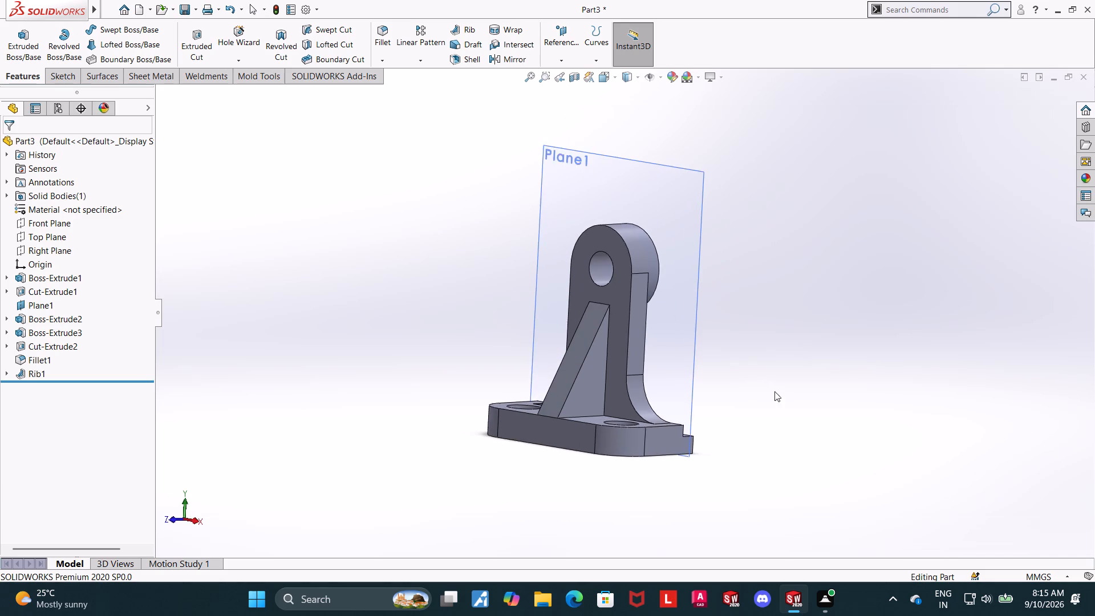
scroll(765, 404, up, 2)
scroll(726, 291, up, 1)
middle_drag(759, 303, 871, 353)
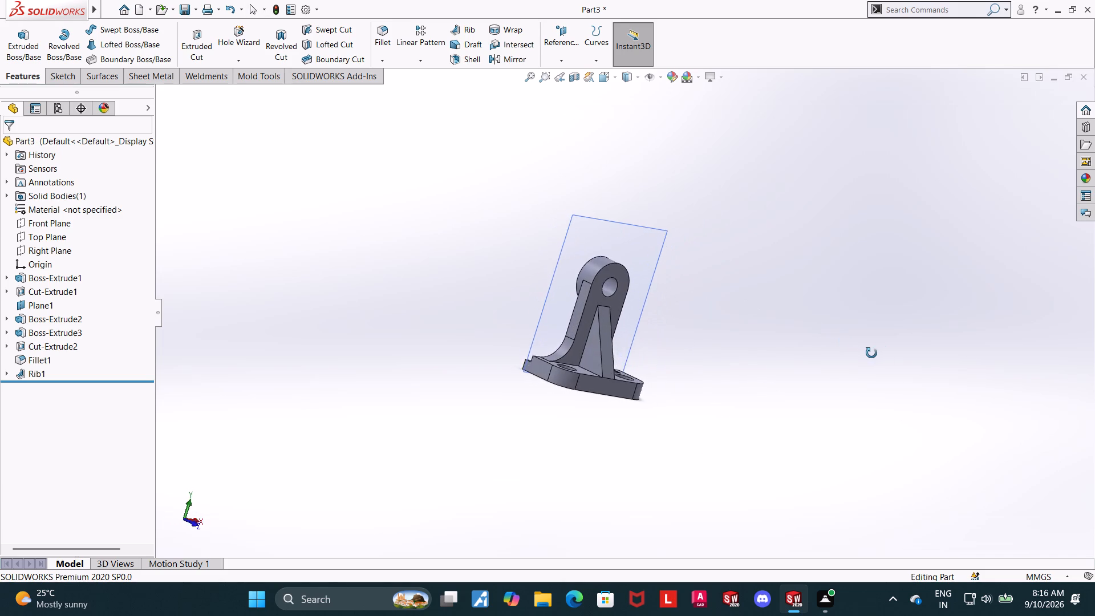
middle_drag(871, 353, 854, 355)
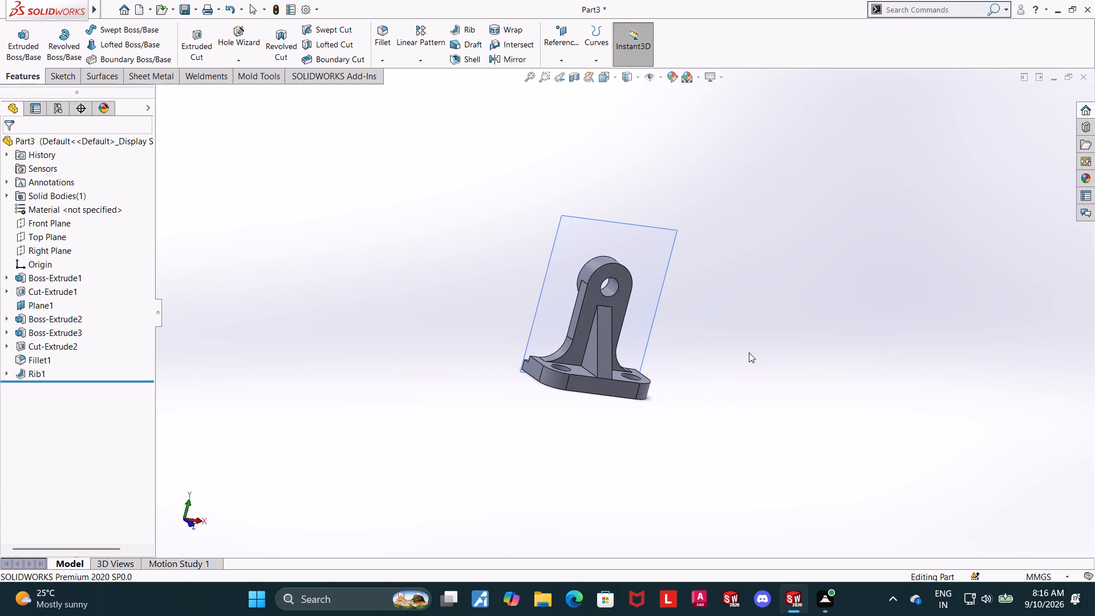
middle_drag(634, 335, 558, 321)
scroll(559, 319, down, 1)
middle_drag(793, 343, 765, 346)
scroll(765, 346, up, 1)
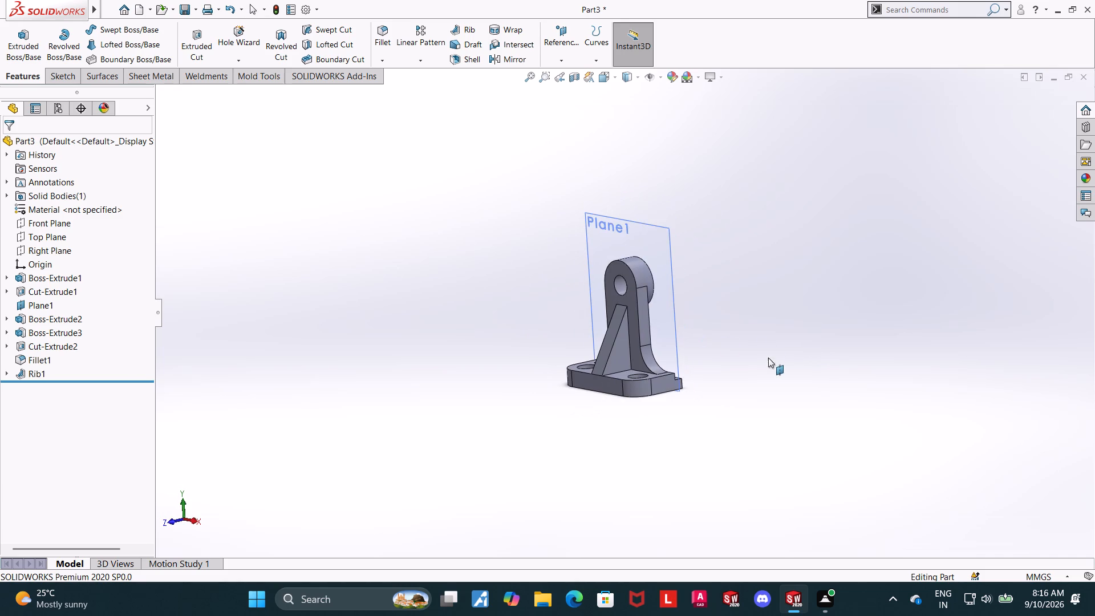
scroll(686, 254, down, 3)
middle_drag(795, 406, 750, 424)
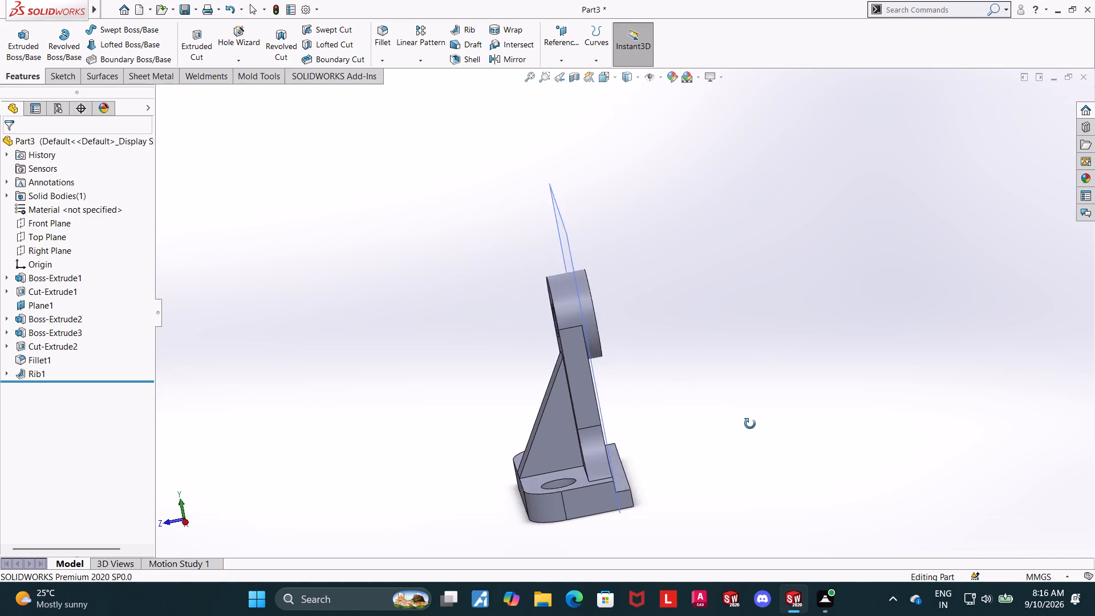
middle_drag(750, 424, 849, 427)
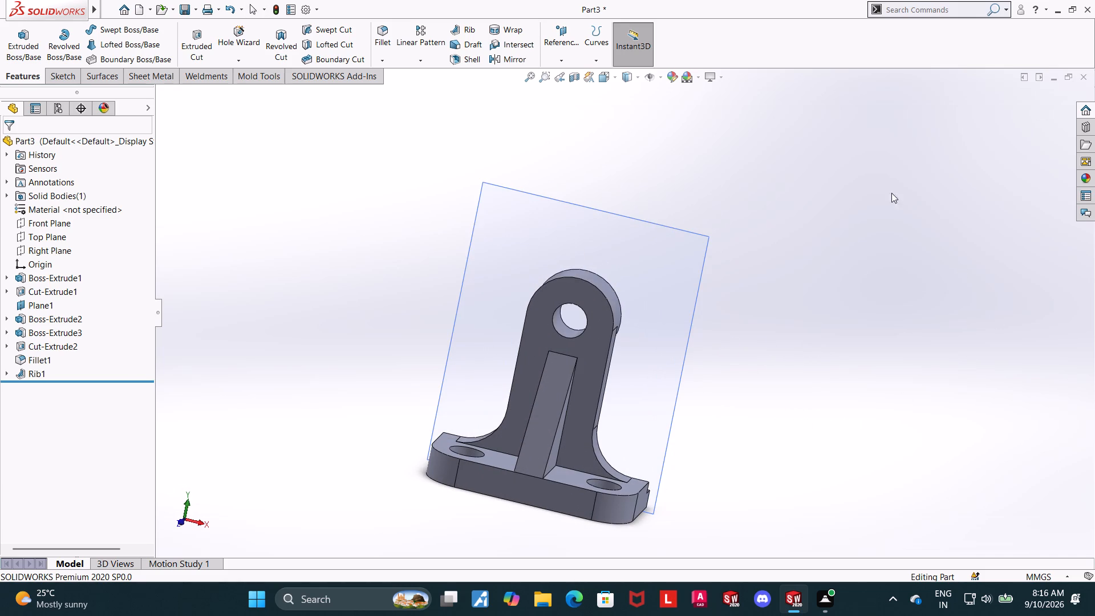
Start saving the bracket part with Save As.
click(135, 9)
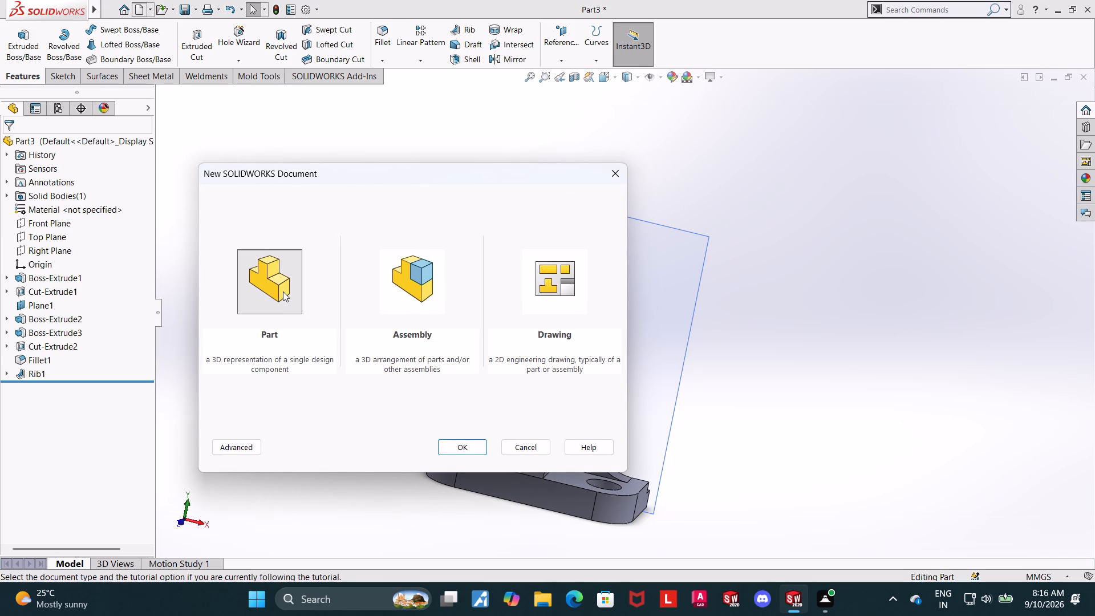
click(613, 176)
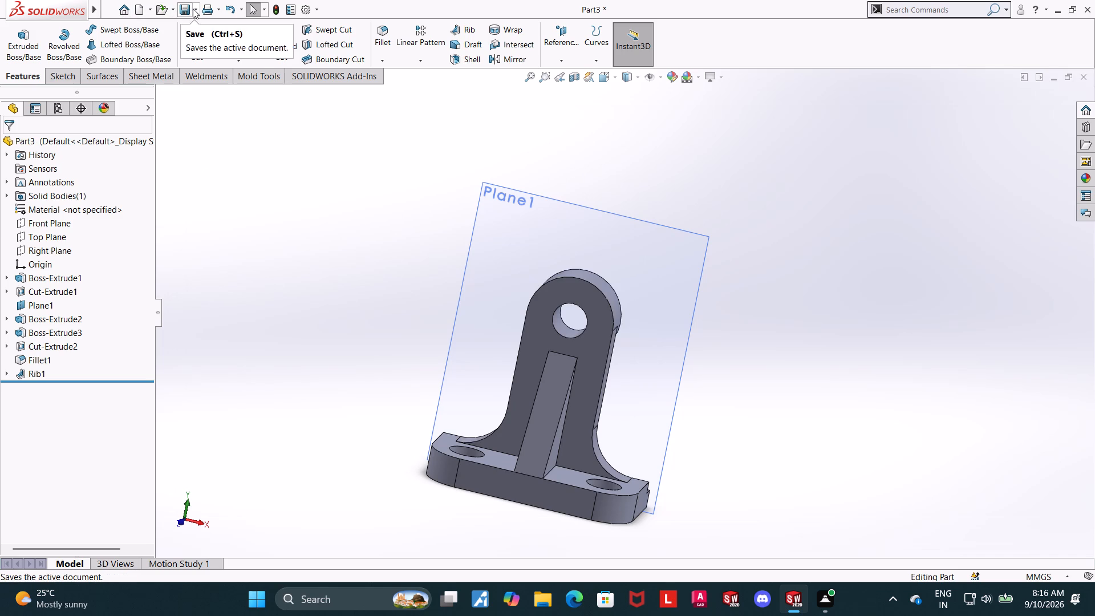
click(193, 9)
click(197, 35)
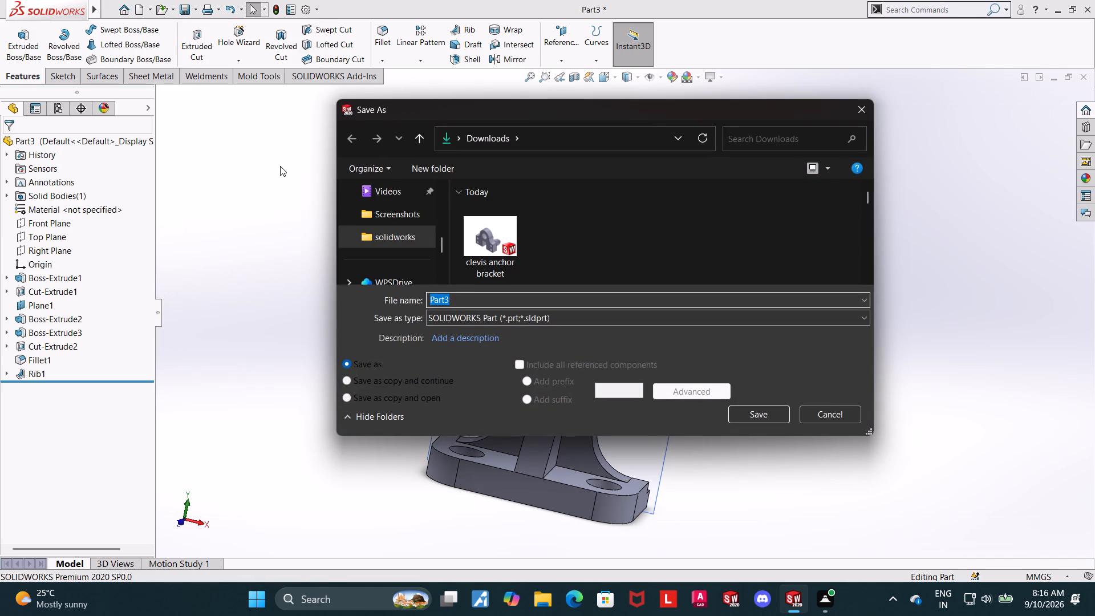
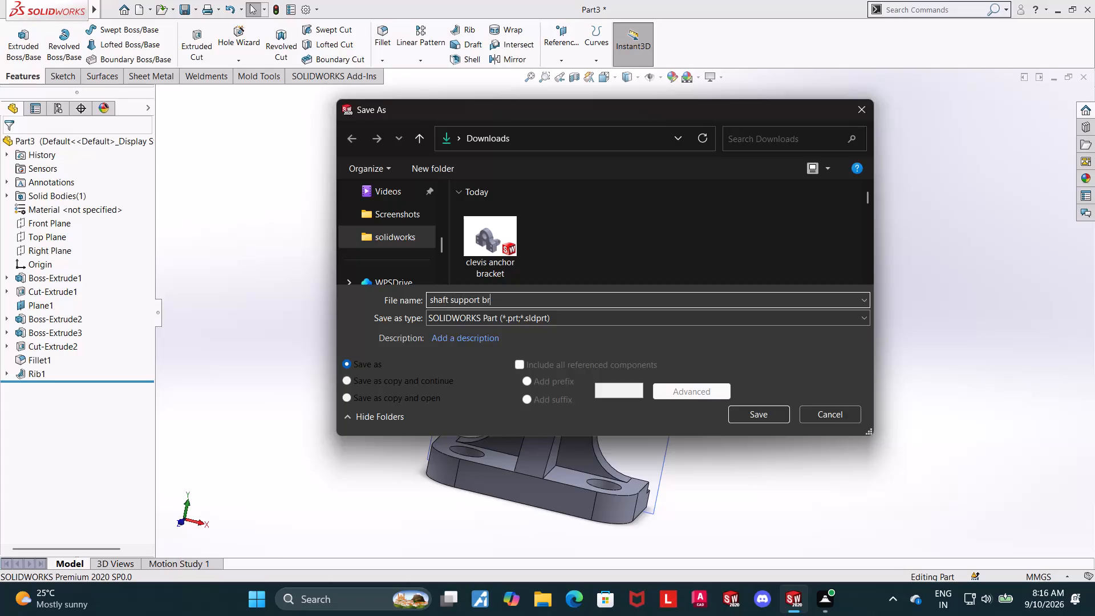
Save the part in the Downloads folder as a SOLIDWORKS part named "shaft support bracket".
click(754, 422)
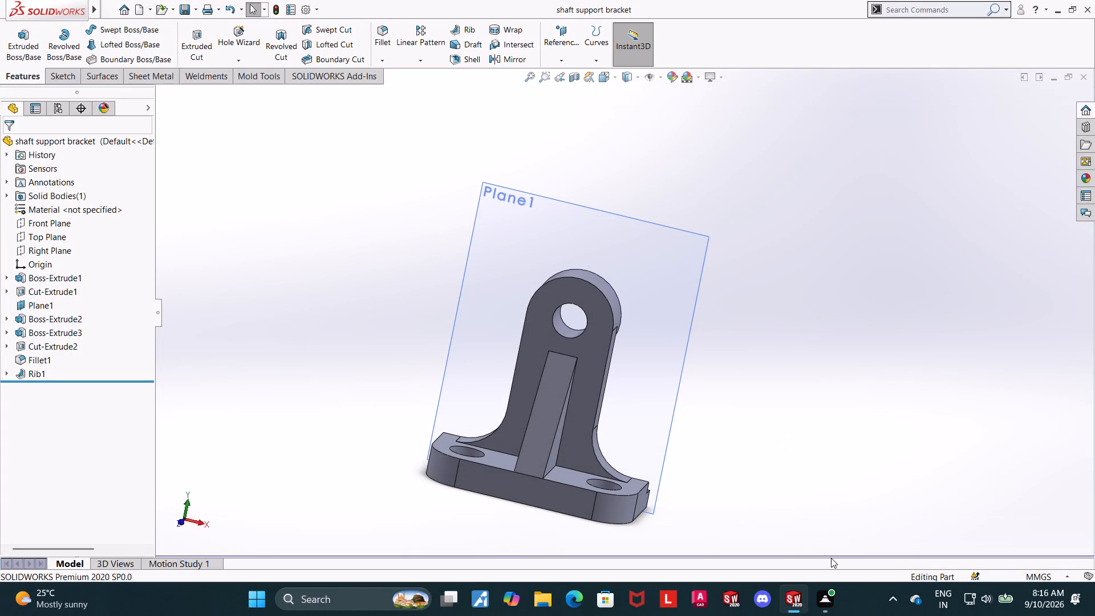